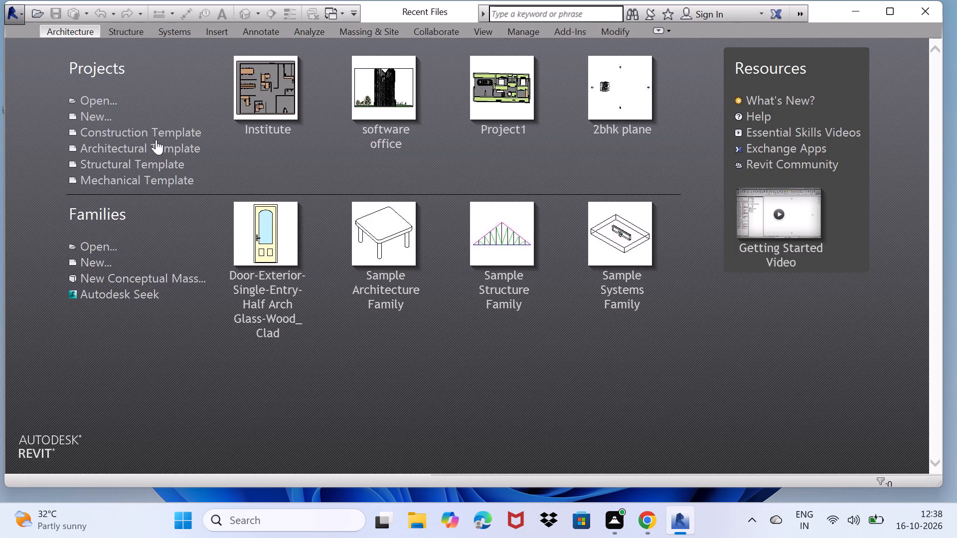
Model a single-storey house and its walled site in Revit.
Create a new project from the Architectural Template.
left_click(98, 111)
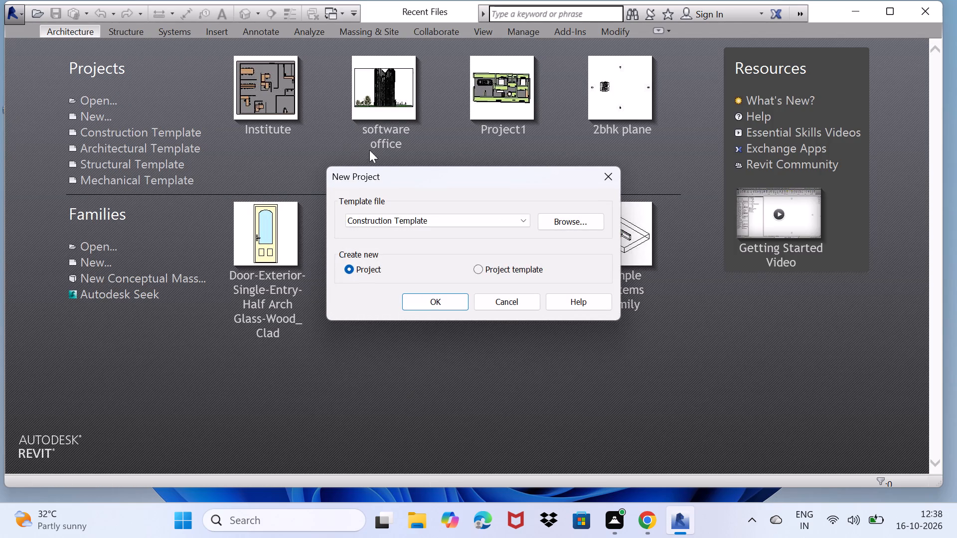
left_click(401, 220)
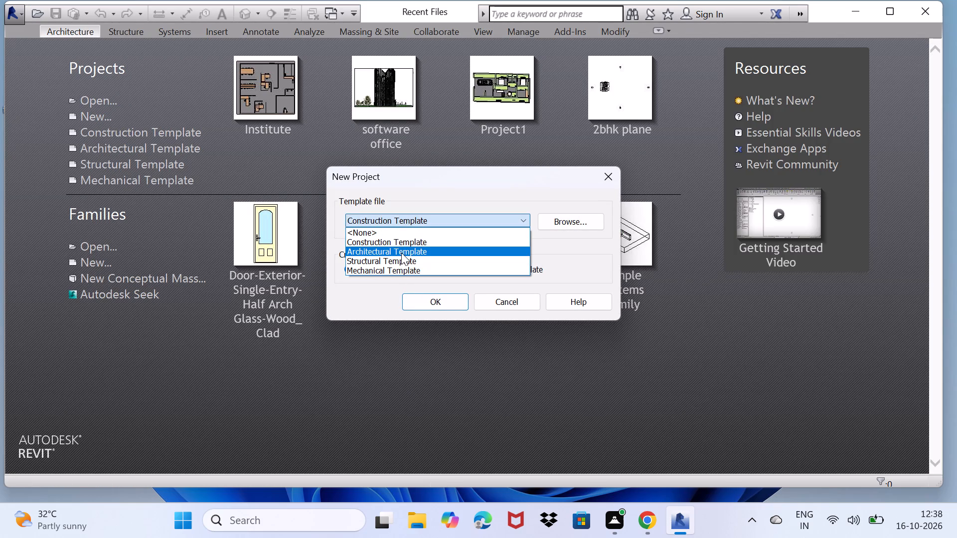
left_click(400, 252)
left_click(415, 296)
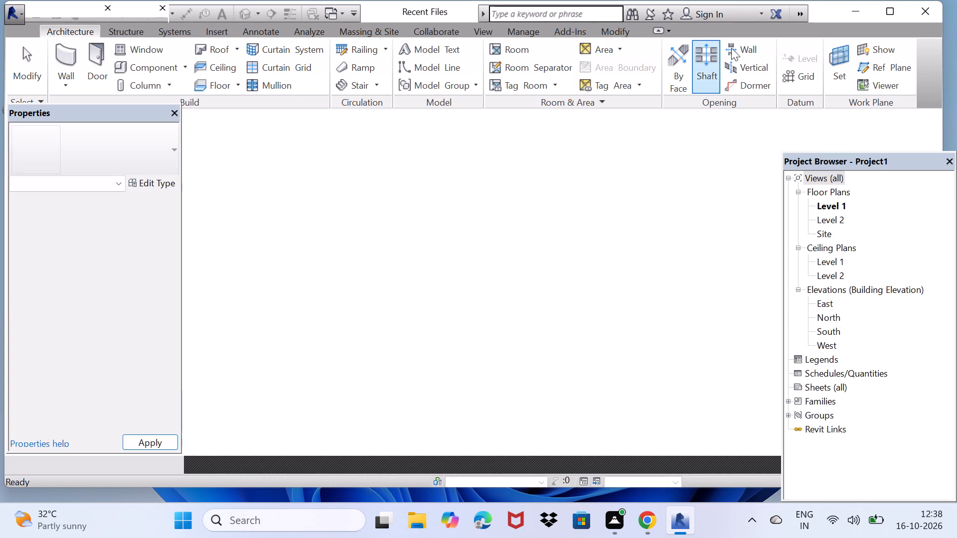
Maximize the application window and move the floating Project Browser aside, clear of the floor plan.
left_click(887, 13)
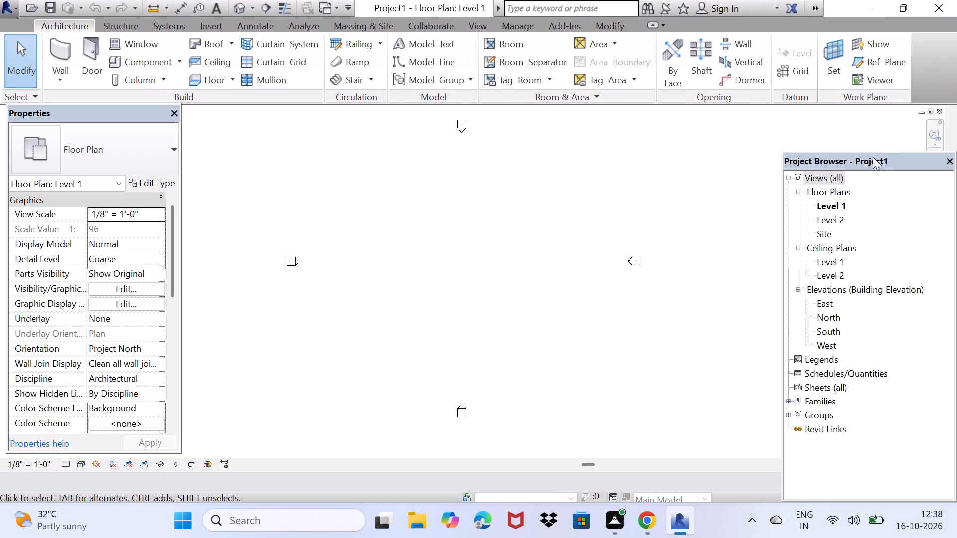
left_click_drag(870, 165, 863, 131)
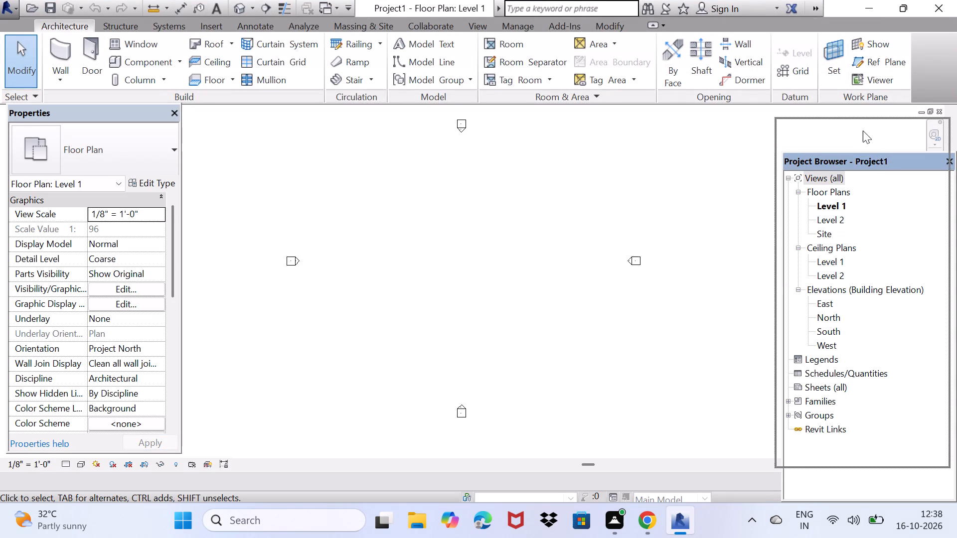
left_click_drag(863, 131, 865, 130)
left_click_drag(884, 122, 884, 171)
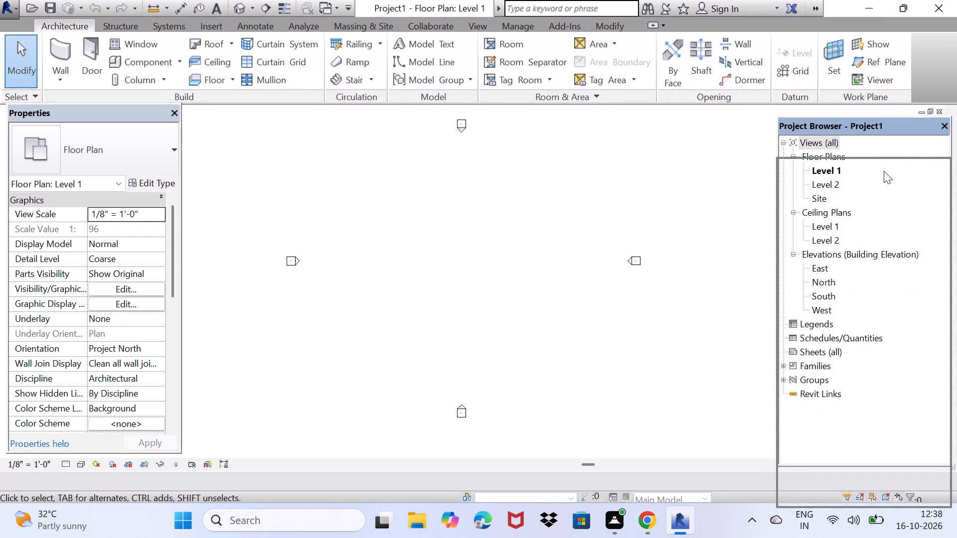
left_click_drag(884, 171, 890, 147)
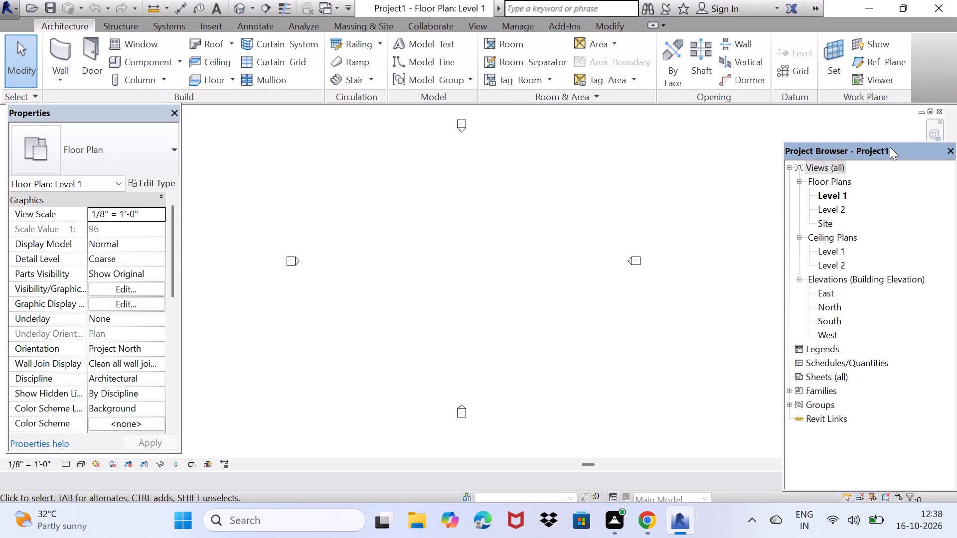
scroll(856, 172, "down", 1)
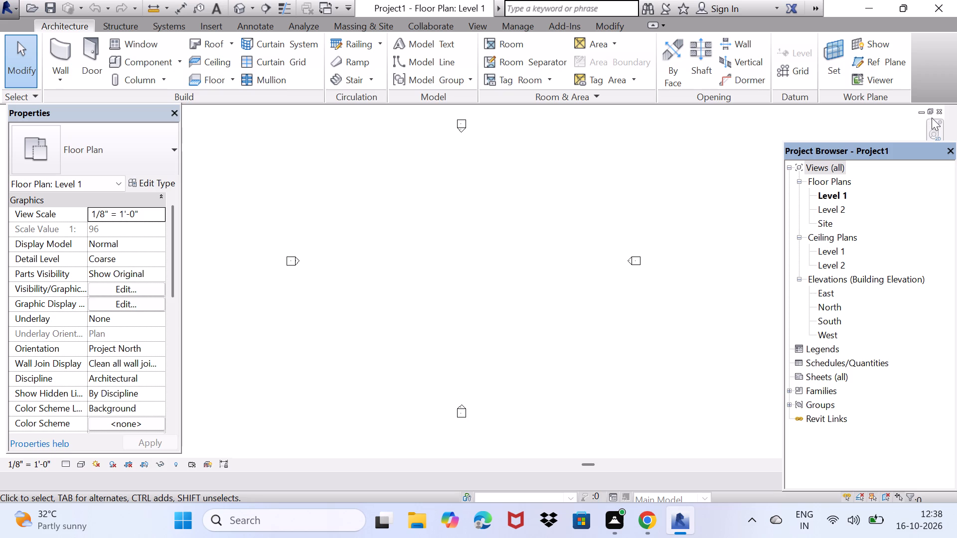
left_click_drag(932, 122, 827, 142)
left_click_drag(934, 120, 863, 136)
left_click_drag(875, 154, 897, 117)
left_click_drag(897, 117, 898, 162)
left_click_drag(898, 162, 899, 186)
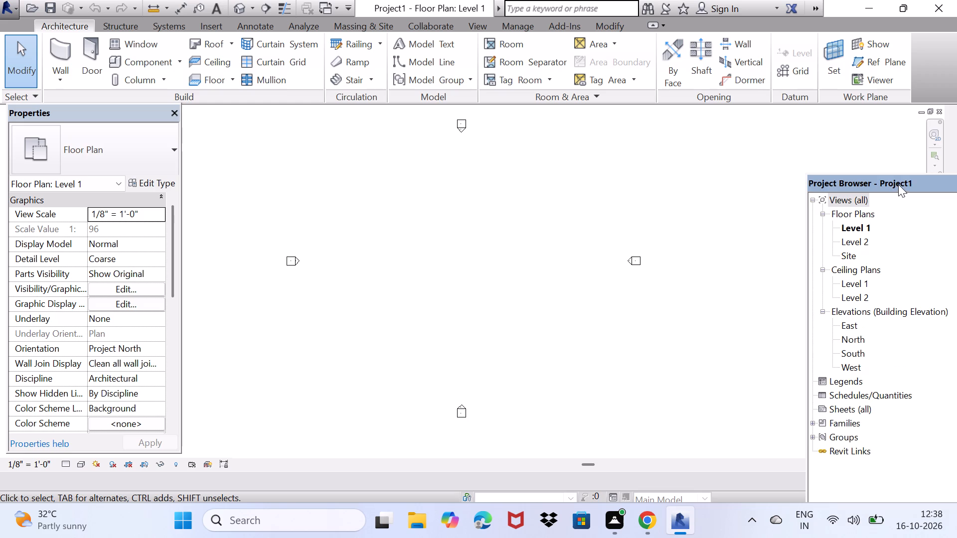
left_click_drag(931, 123, 902, 134)
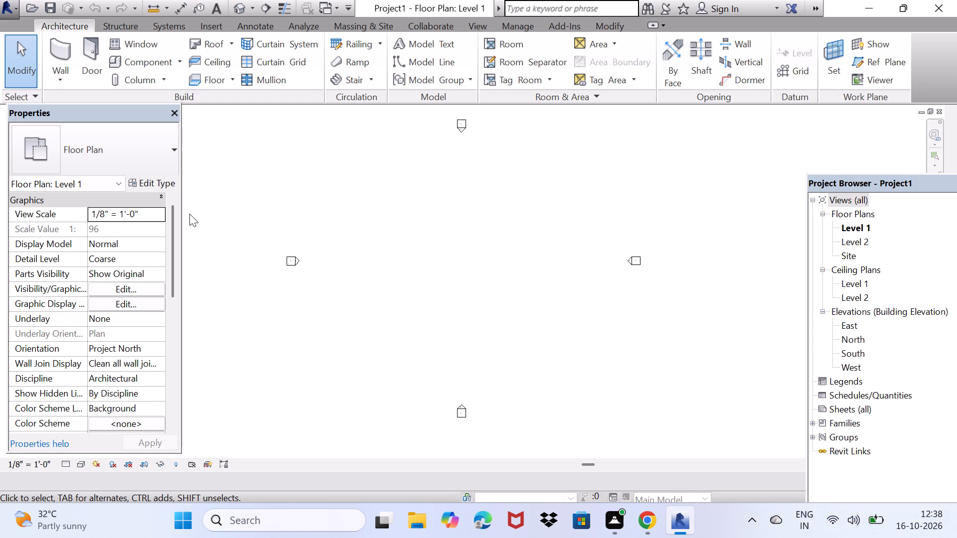
Draw a closed rectangle of Generic - 8" walls on Level 1, 25' wide and 42' deep, between the elevation markers.
left_click(54, 42)
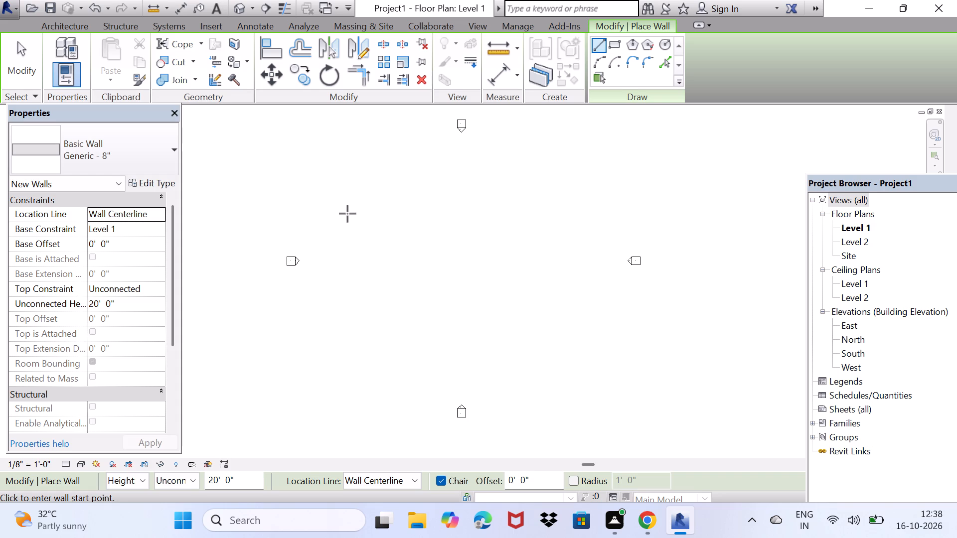
left_click(348, 214)
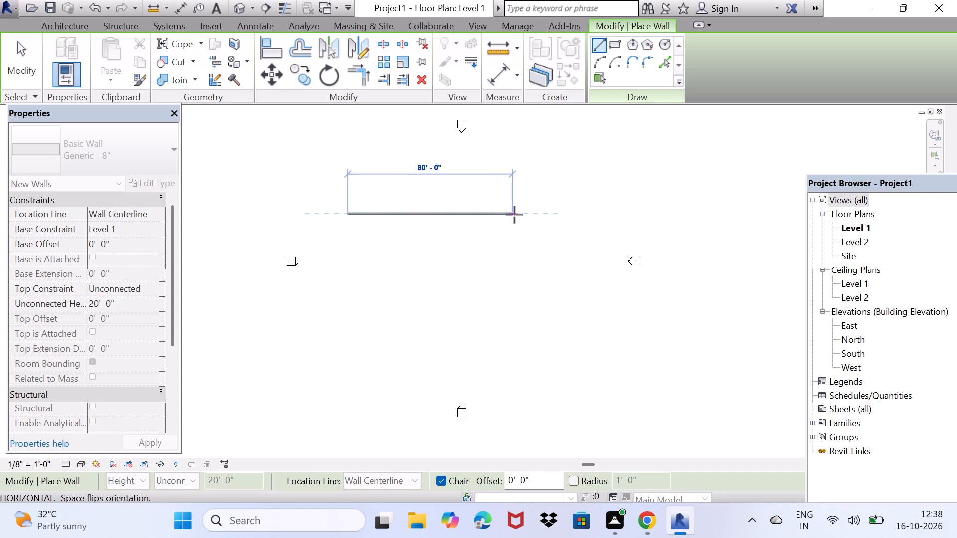
key("Escape")
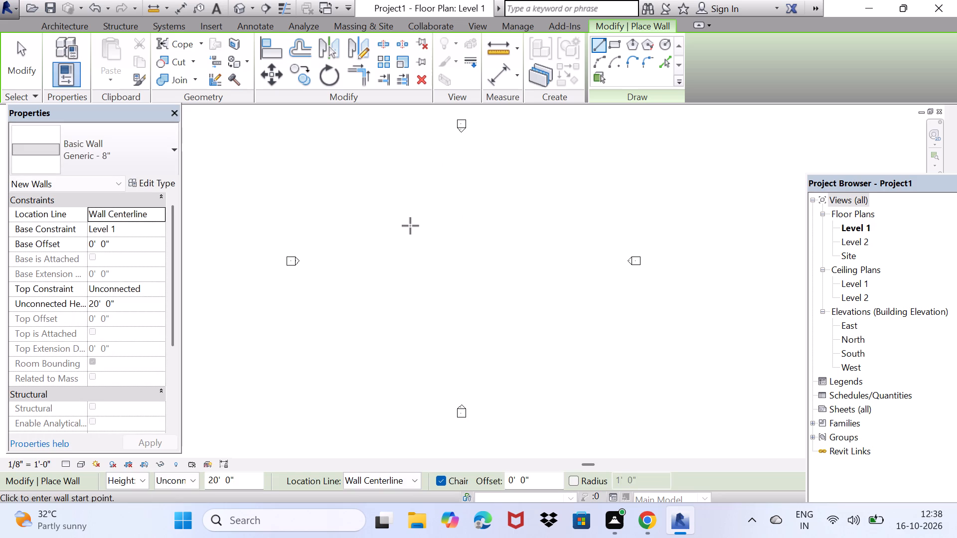
left_click(396, 220)
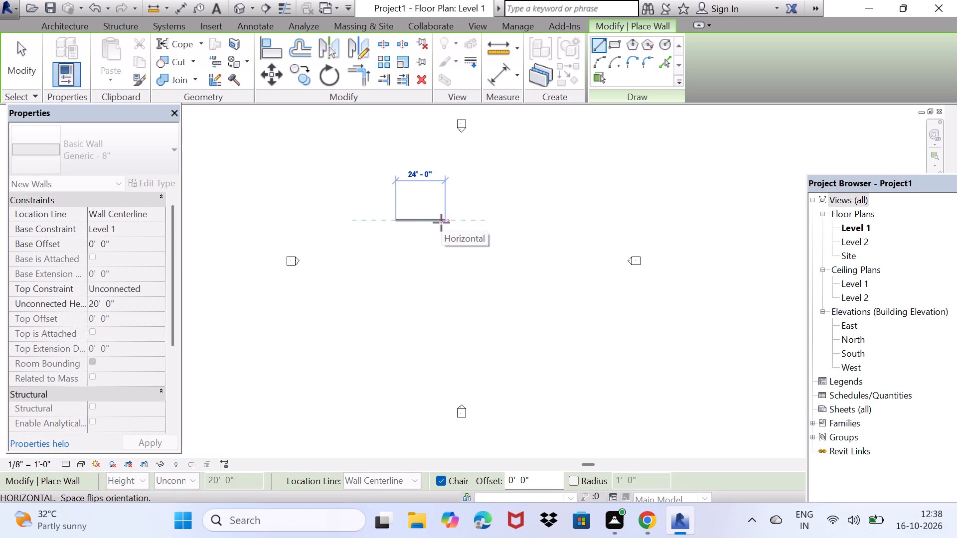
key("2")
key("5")
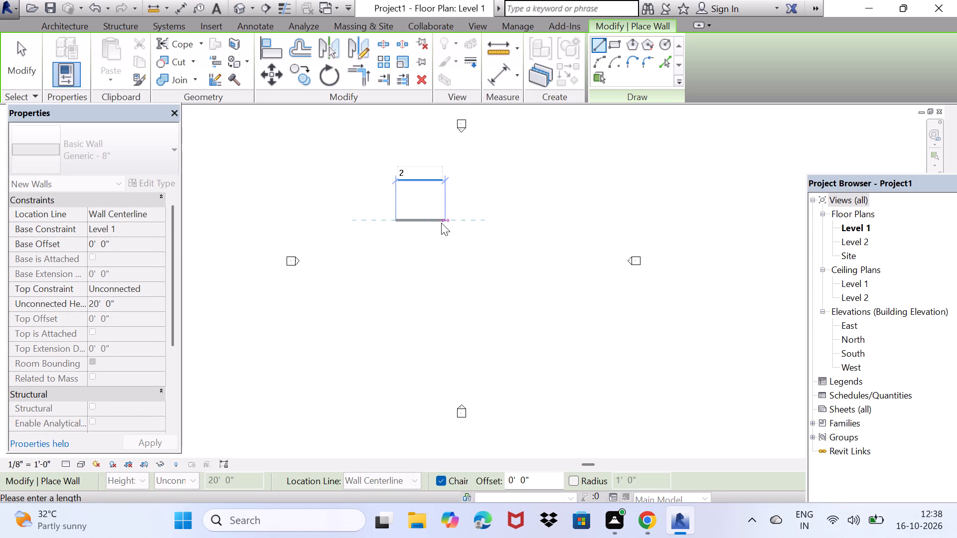
key("apostrophe")
key("Return")
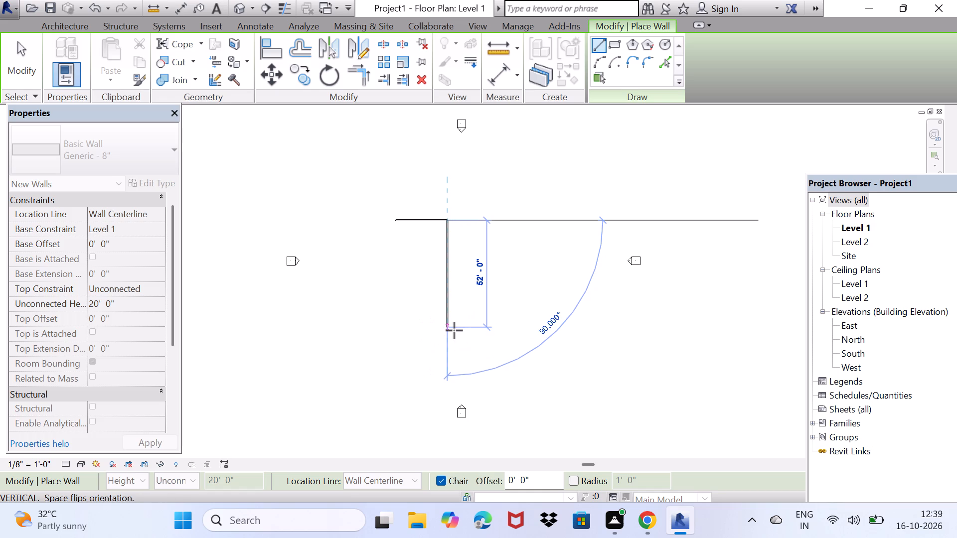
type("42'")
key("Return")
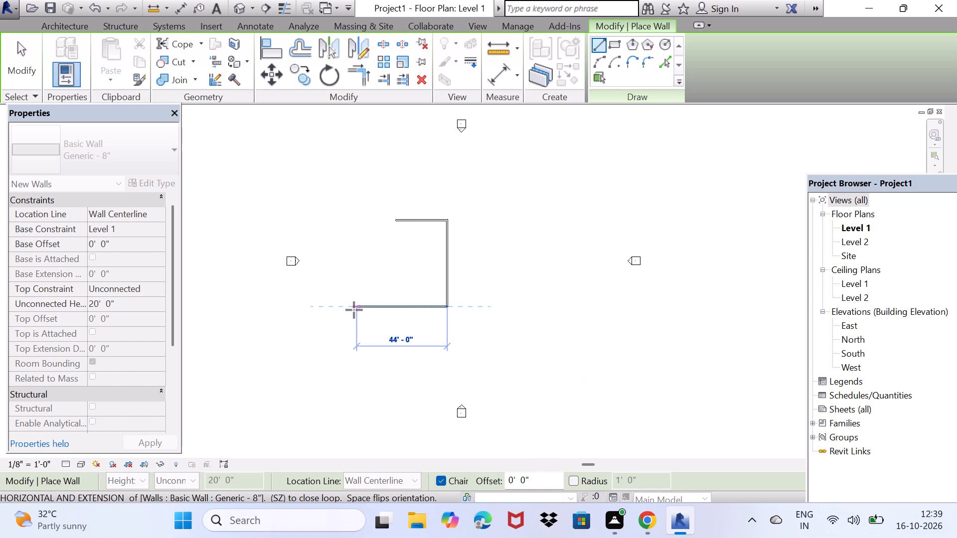
type("26")
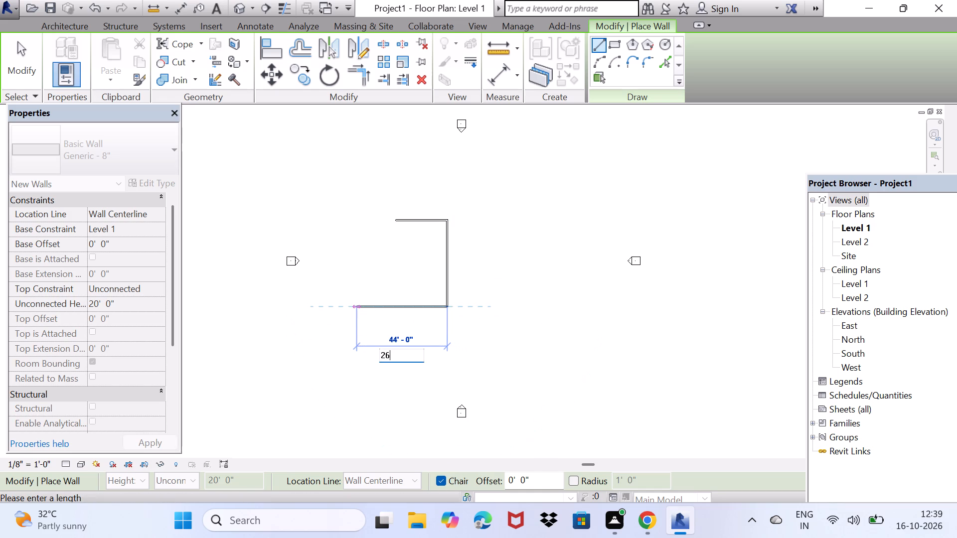
key("BackSpace")
type("5'")
key("Return")
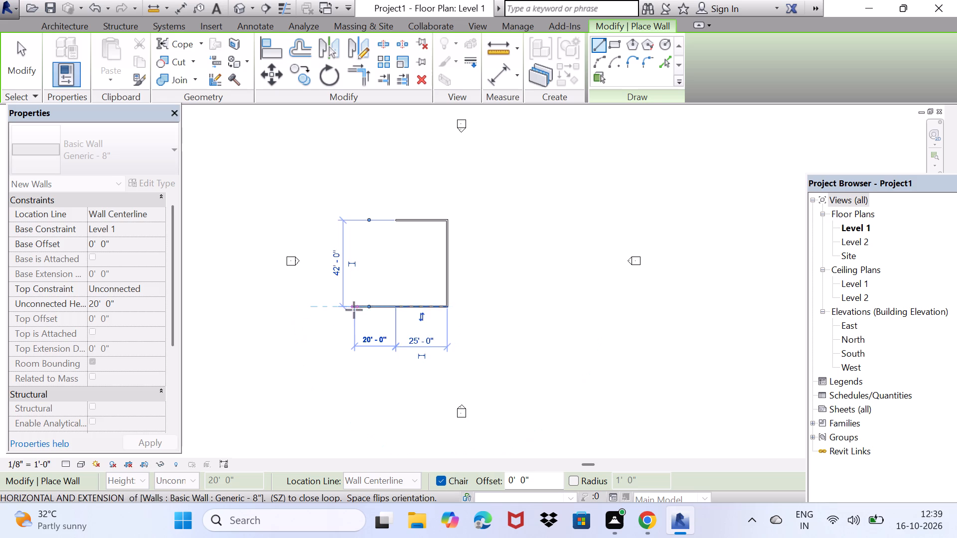
left_click(397, 222)
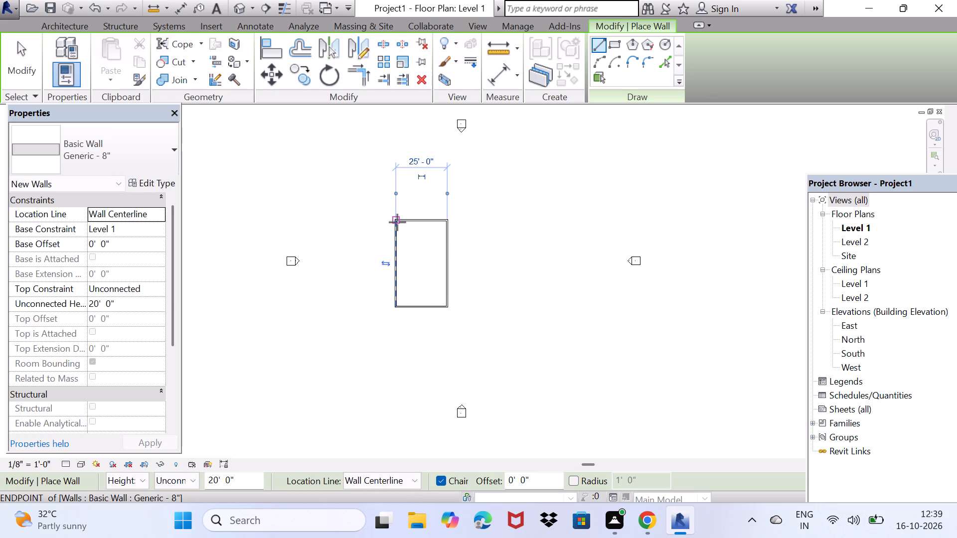
key("space")
key("space")
key("Escape")
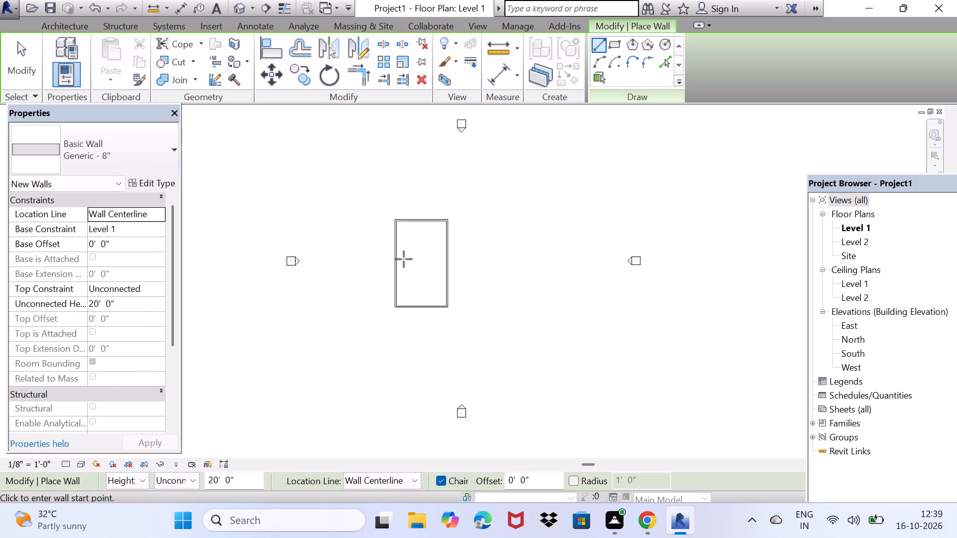
Offset copies of the upper (north) and west exterior walls 12' inward as interior partitions.
scroll(400, 268, "up", 4)
middle_click_drag(404, 269, 465, 309)
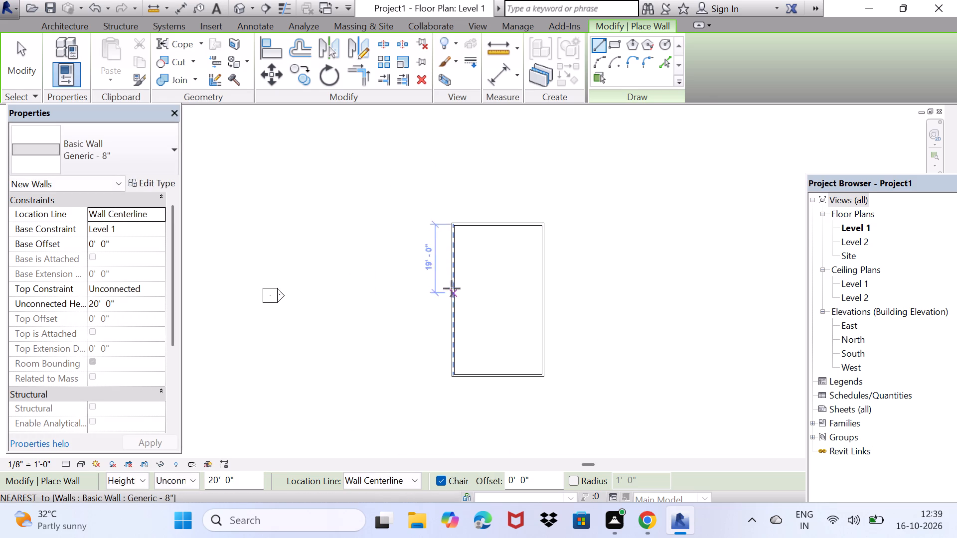
scroll(452, 284, "up", 3)
key("space")
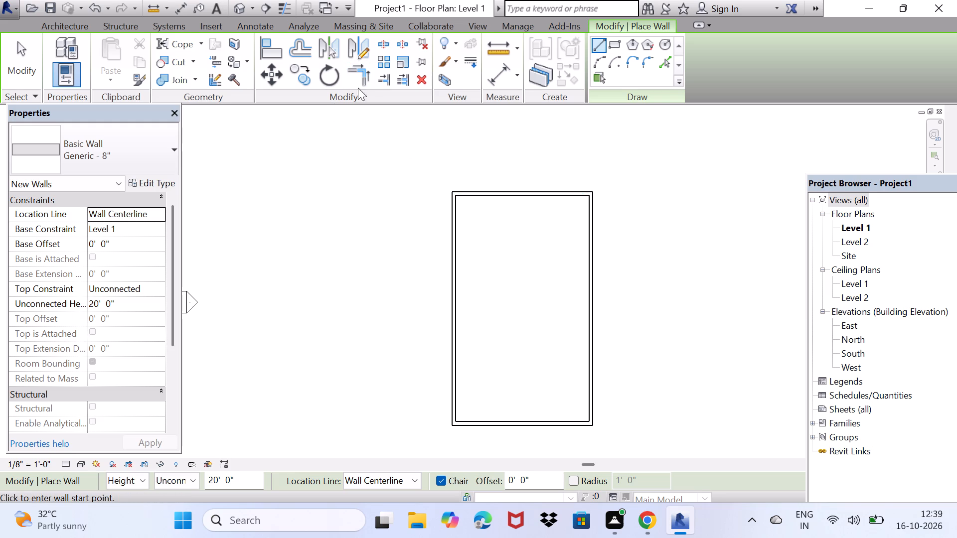
left_click(304, 46)
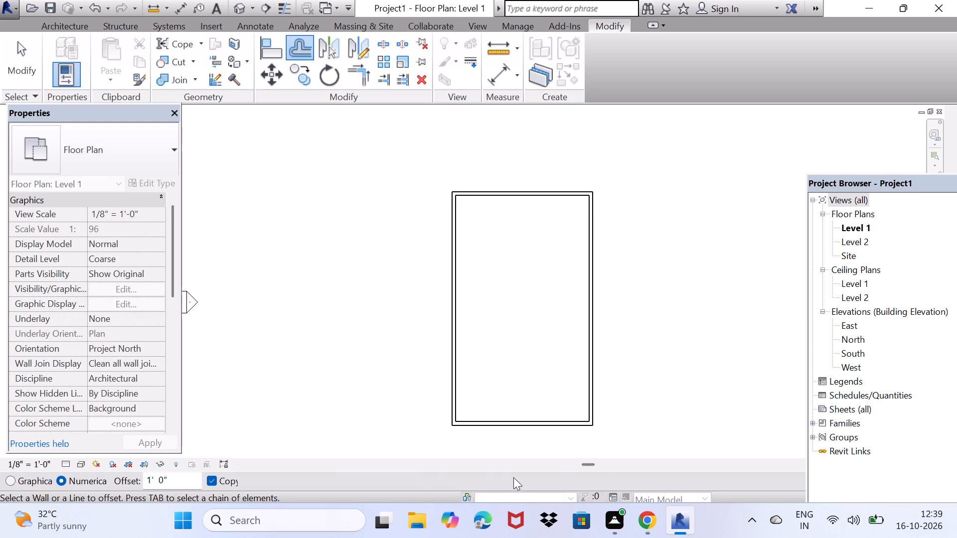
left_click(197, 480)
key("BackSpace")
key("BackSpace")
key("BackSpace")
key("BackSpace")
key("BackSpace")
key("BackSpace")
key("BackSpace")
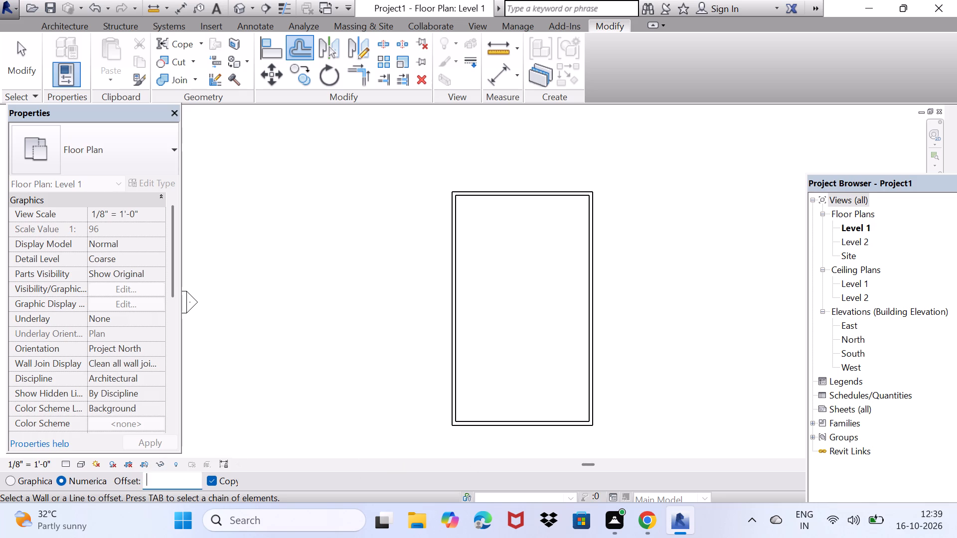
type("12")
key("apostrophe")
key("Return")
left_click(504, 196)
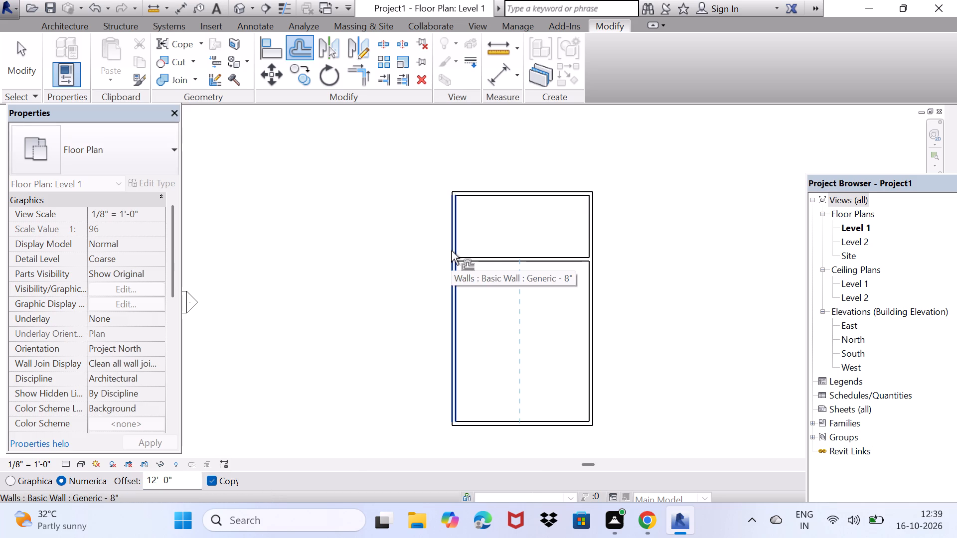
left_click(457, 216)
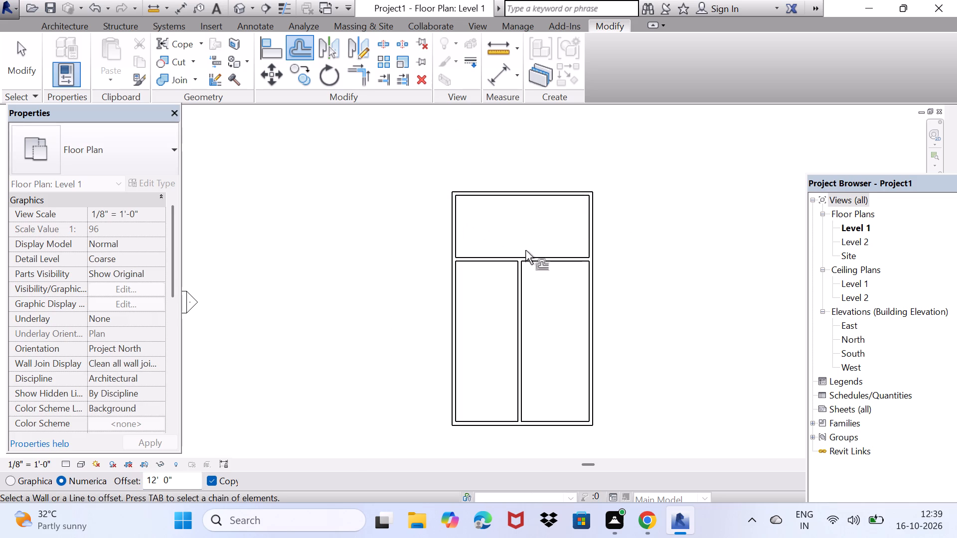
key("space")
key("Escape")
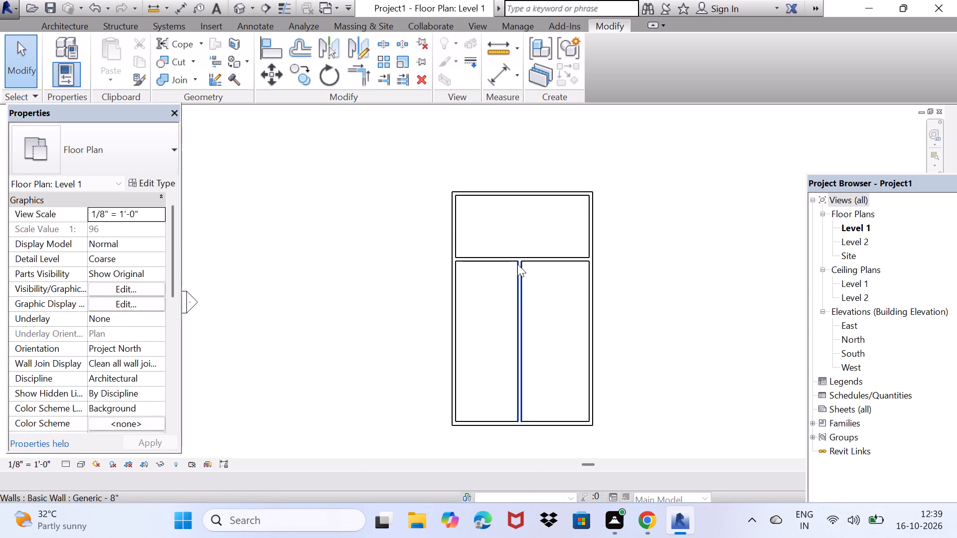
Extend the vertical partition to the north exterior wall with Trim/Extend to Corner, and rejoin the north wall with the east wall.
scroll(511, 252, "up", 4)
left_click(356, 81)
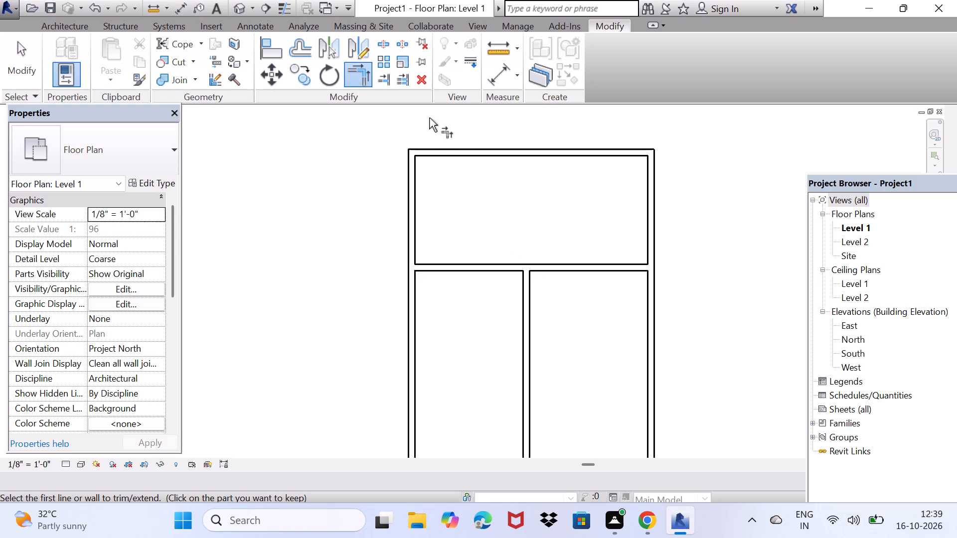
left_click(515, 152)
left_click(526, 277)
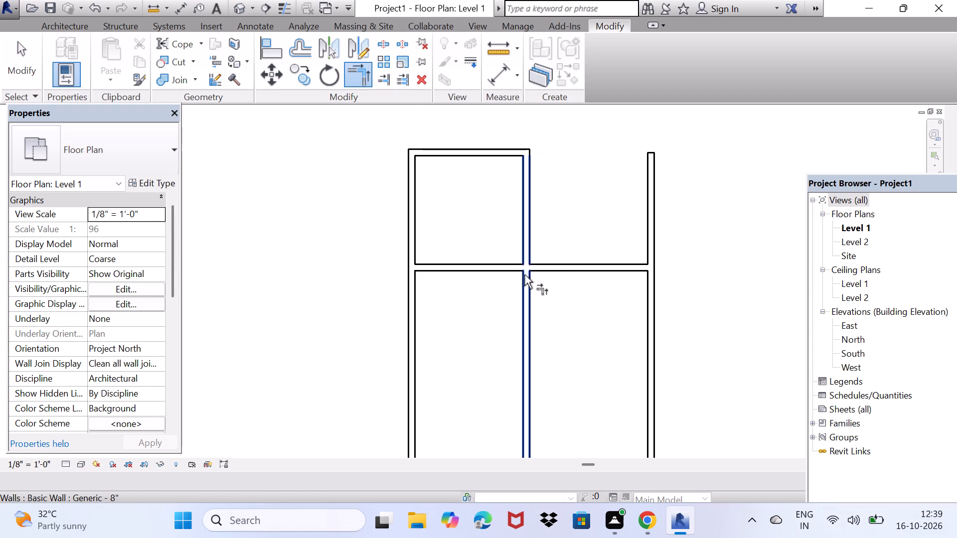
left_click(522, 151)
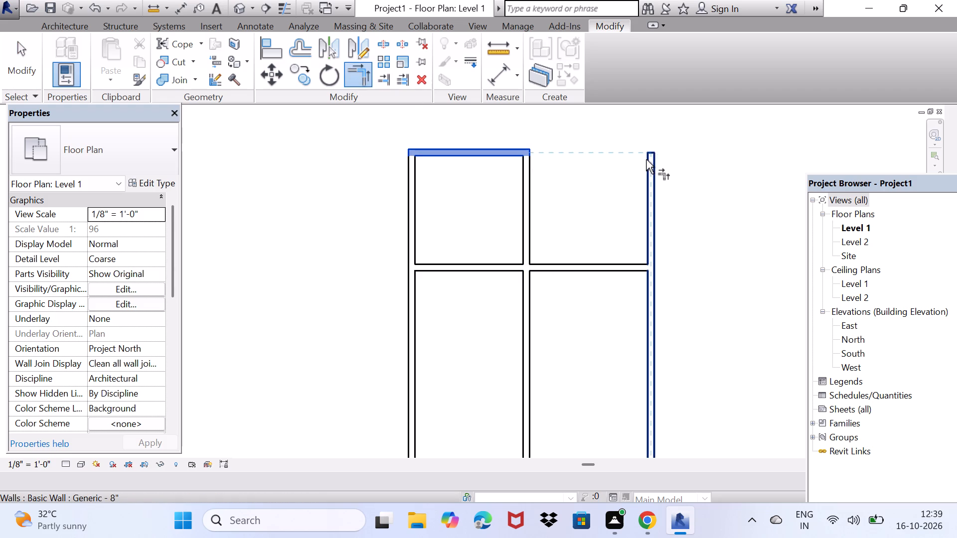
left_click(646, 159)
scroll(568, 207, "up", 2)
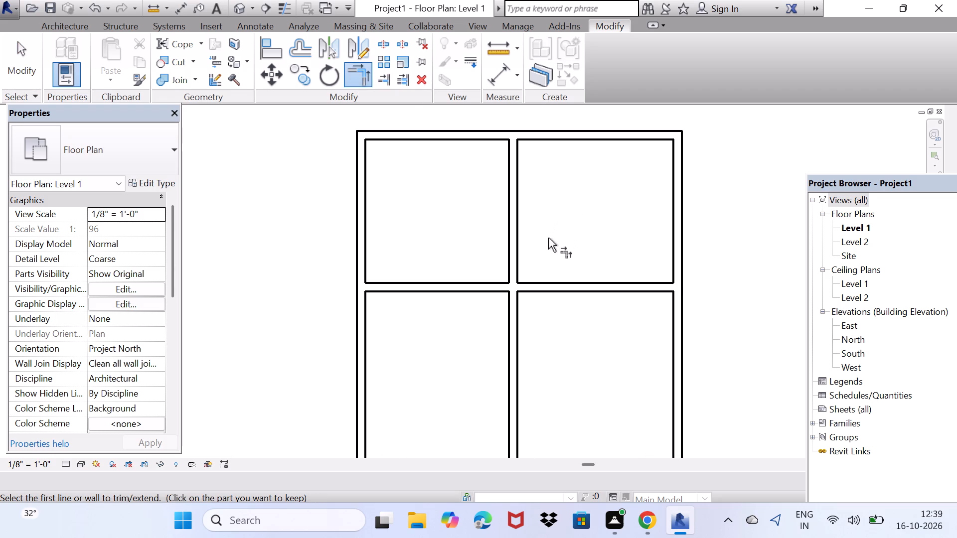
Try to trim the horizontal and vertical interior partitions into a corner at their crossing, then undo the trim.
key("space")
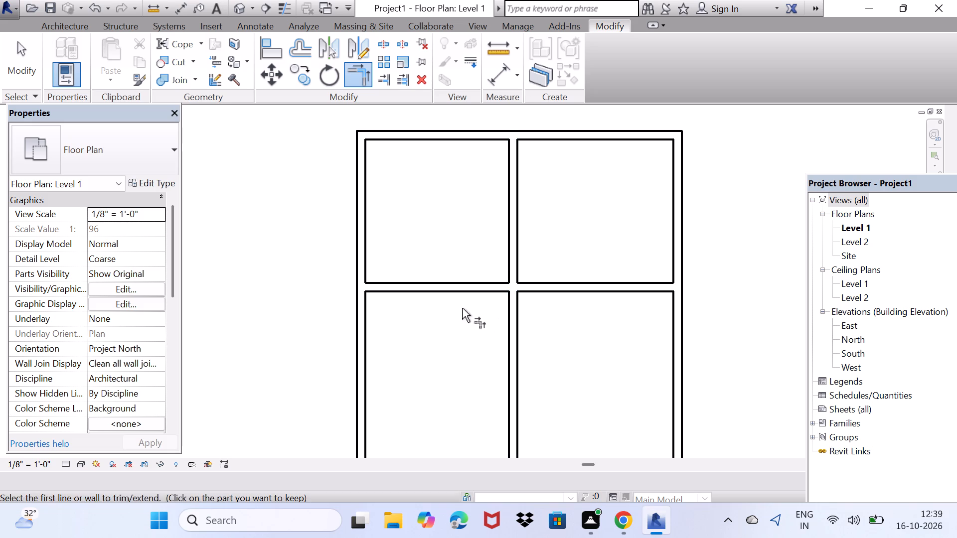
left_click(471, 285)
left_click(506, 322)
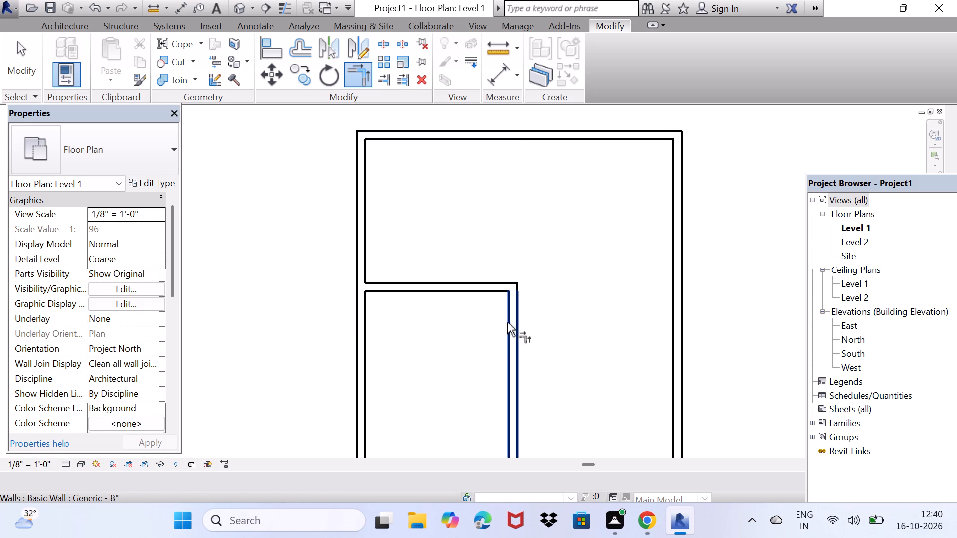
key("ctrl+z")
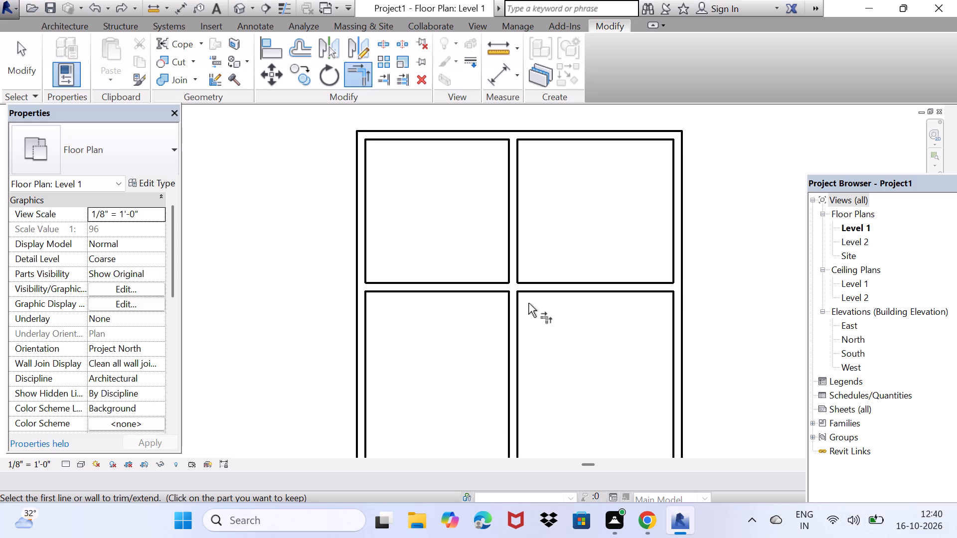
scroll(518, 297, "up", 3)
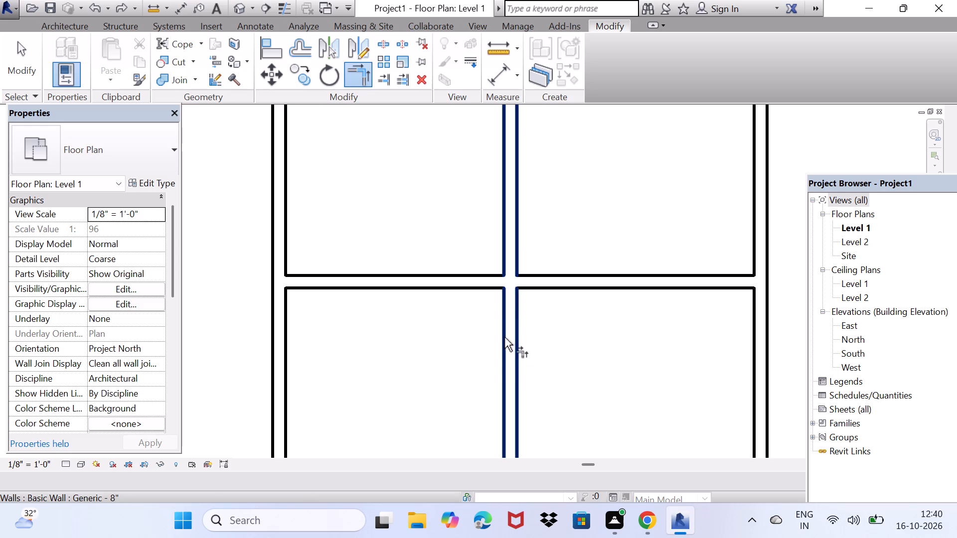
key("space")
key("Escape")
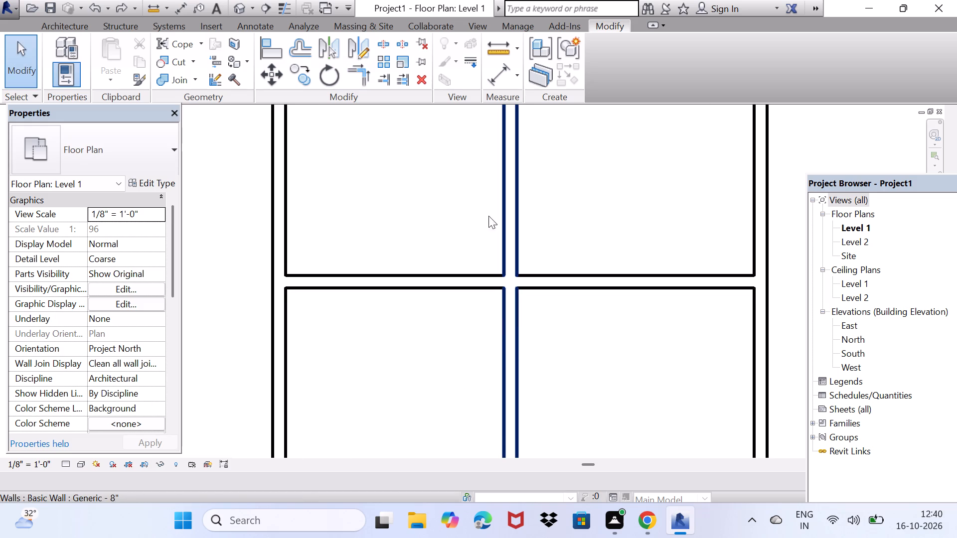
Split the vertical partition with a 1" joint gap just below its crossing with the horizontal partition, using Split with Gap.
left_click(400, 42)
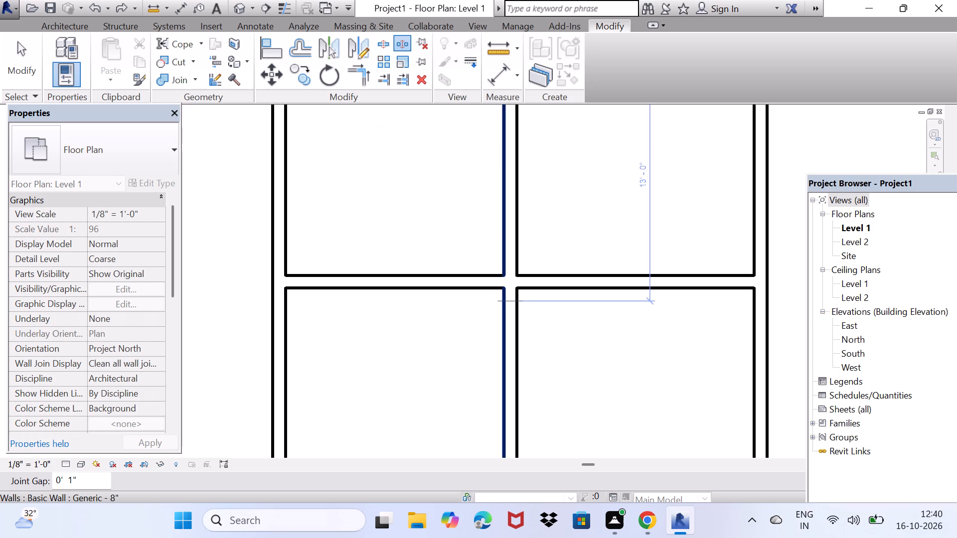
scroll(504, 290, "up", 8)
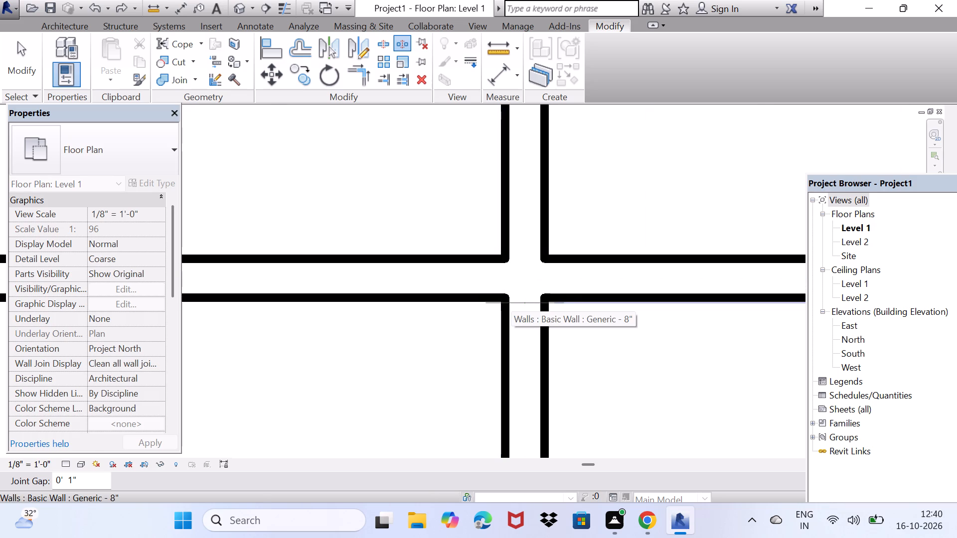
left_click(511, 302)
key("space")
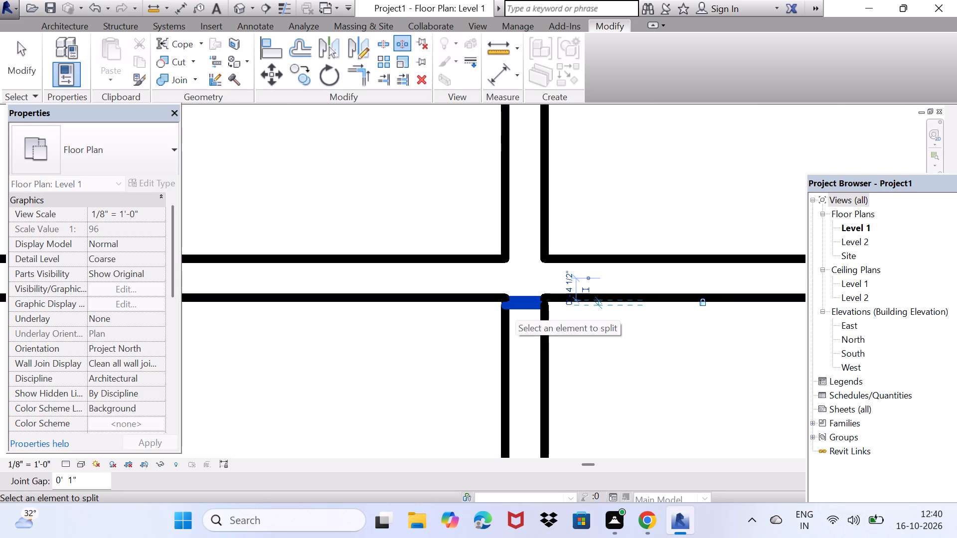
key("Escape")
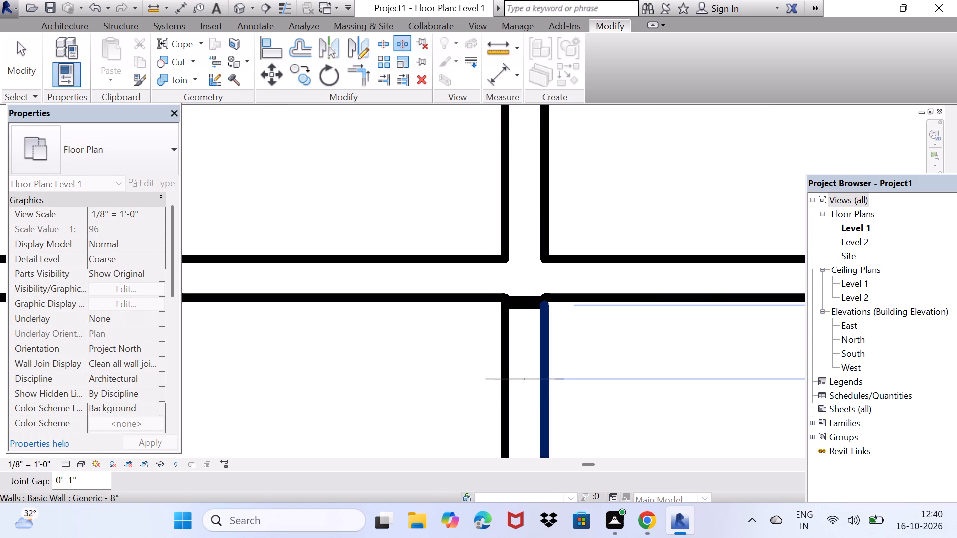
key("space")
Delete the segment of the vertical partition south of the horizontal partition.
left_click(531, 378)
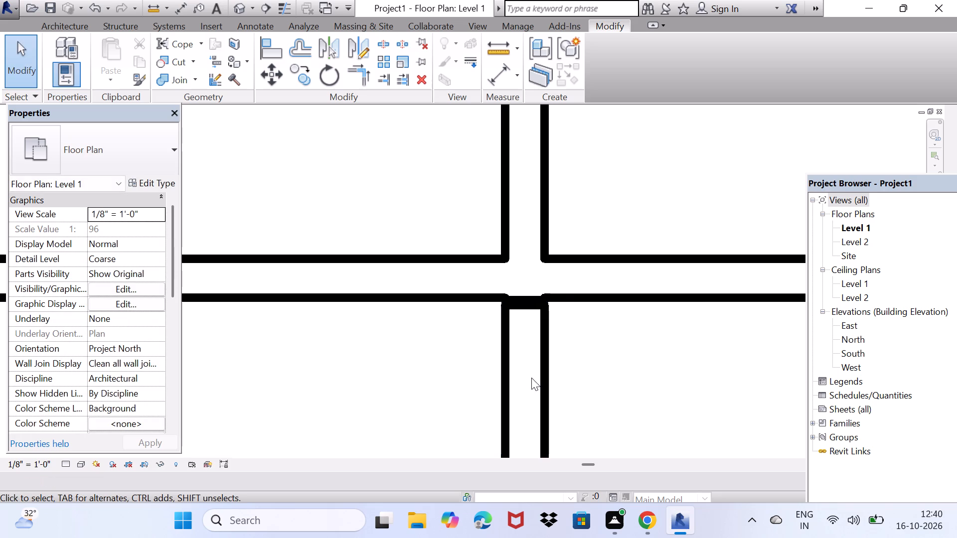
left_click(531, 378)
left_click(531, 380)
left_click(545, 380)
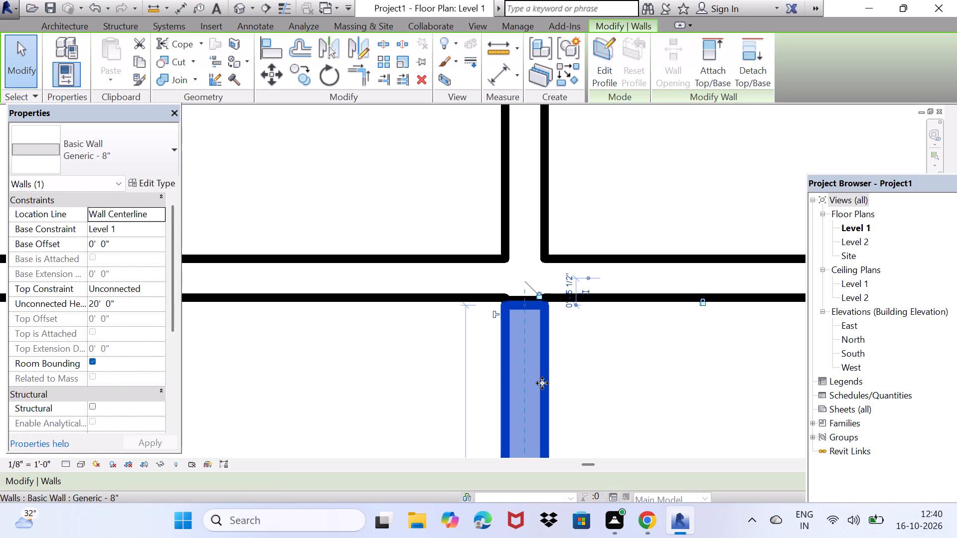
key("Delete")
key("space")
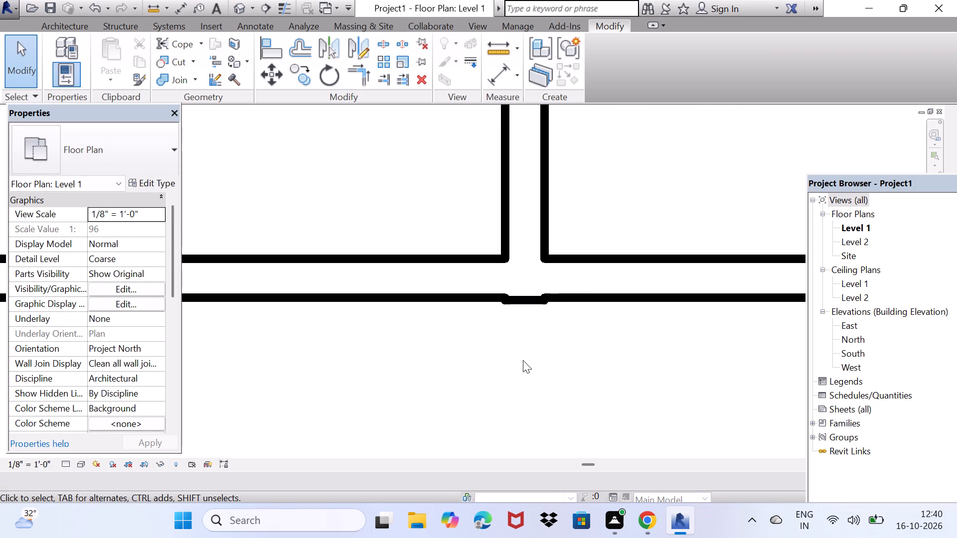
Nudge the remaining vertical partition north so its end sits flush with the horizontal partition.
left_click(517, 302)
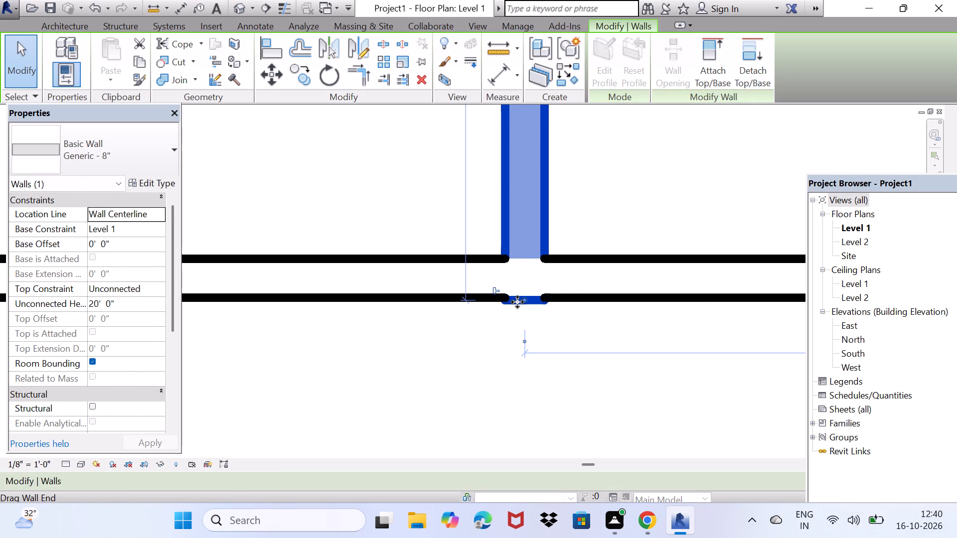
key("Up")
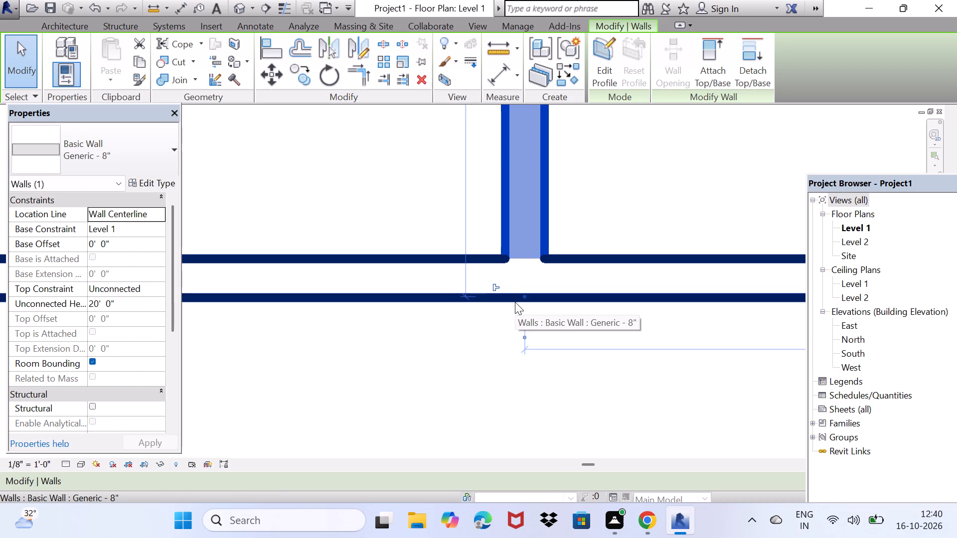
key("space")
left_click_drag(396, 229, 470, 171)
Offset a copy of the horizontal partition 4' 6" to the south with the Offset tool.
scroll(434, 189, "down", 8)
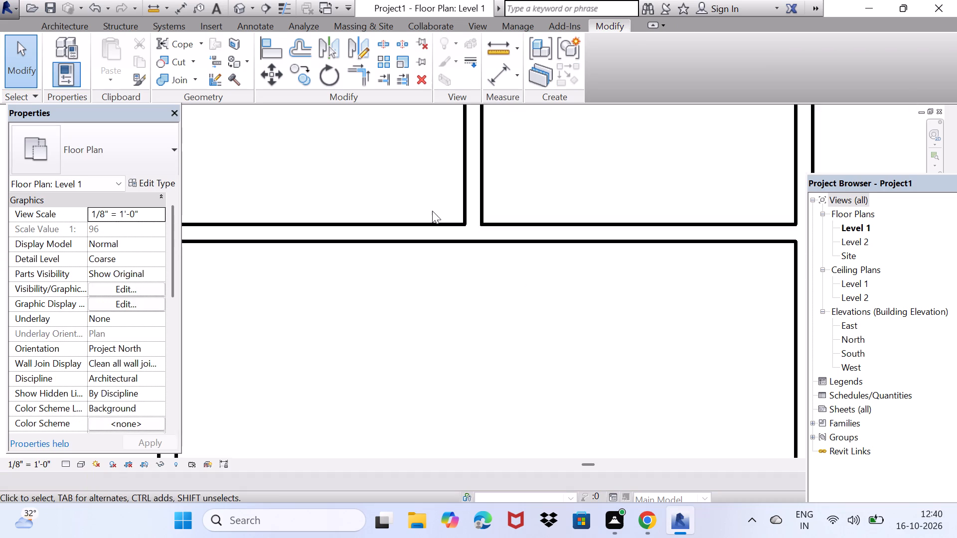
scroll(432, 211, "down", 8)
middle_click_drag(411, 271, 450, 226)
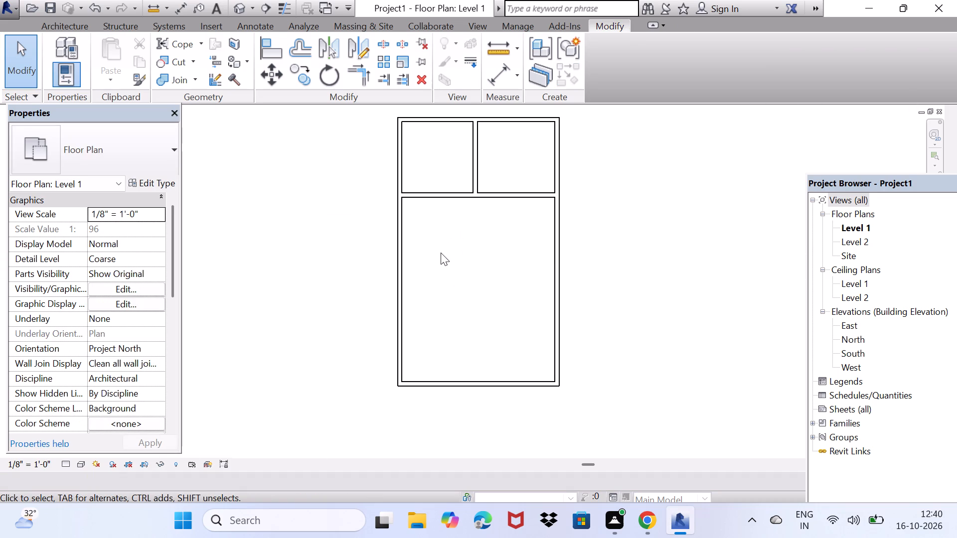
scroll(423, 284, "up", 2)
middle_click_drag(423, 284, 462, 331)
scroll(441, 305, "up", 1)
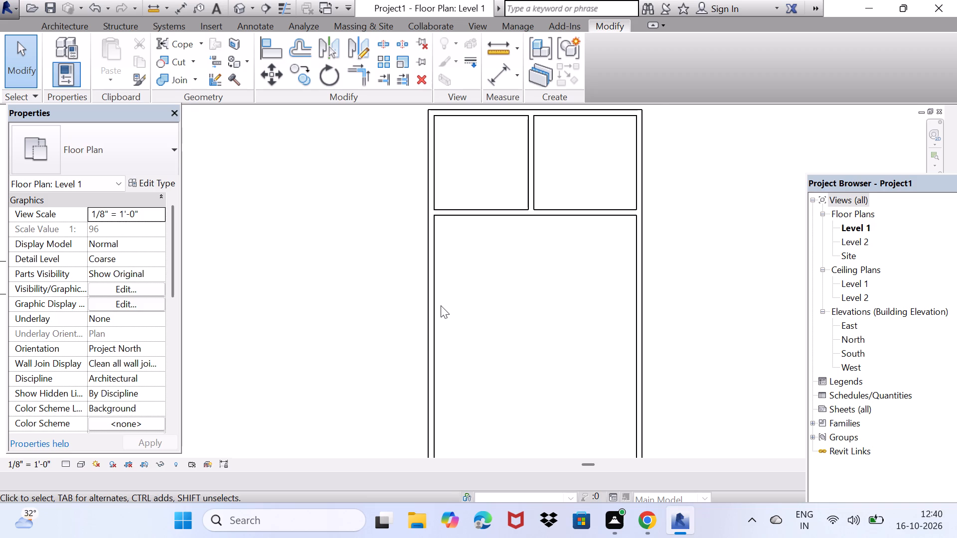
left_click(295, 44)
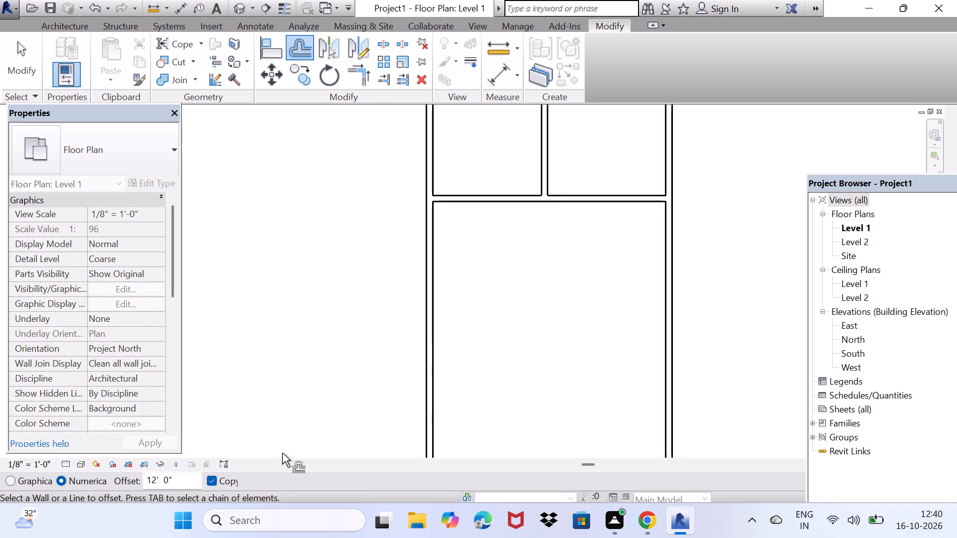
left_click(186, 479)
key("BackSpace")
key("BackSpace")
key("BackSpace")
key("BackSpace")
key("BackSpace")
key("BackSpace")
key("BackSpace")
key("BackSpace")
key("BackSpace")
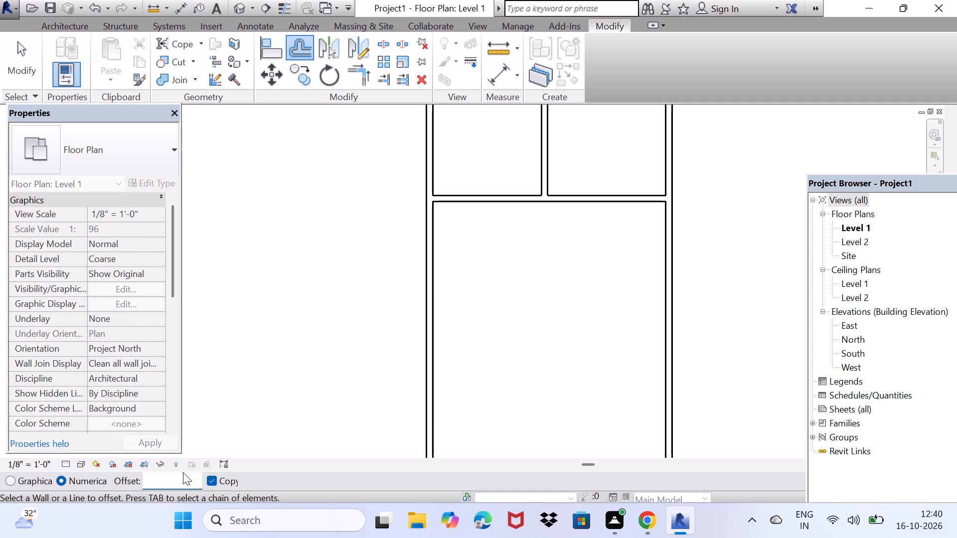
type("4'6")
key("shift+quotedbl")
left_click(466, 206)
scroll(467, 267, "up", 2)
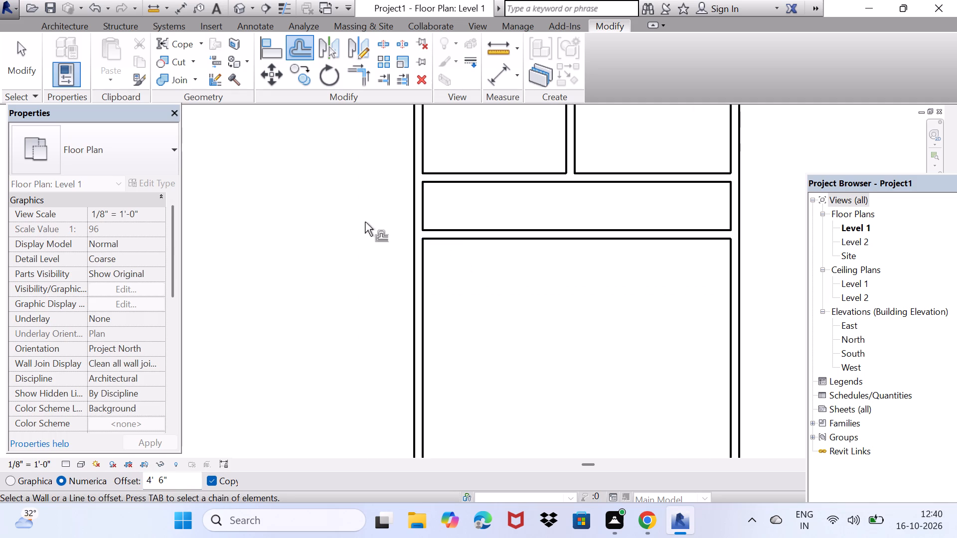
Offset a copy of the west exterior wall 7' 0" inward as a second vertical partition.
key("BackSpace")
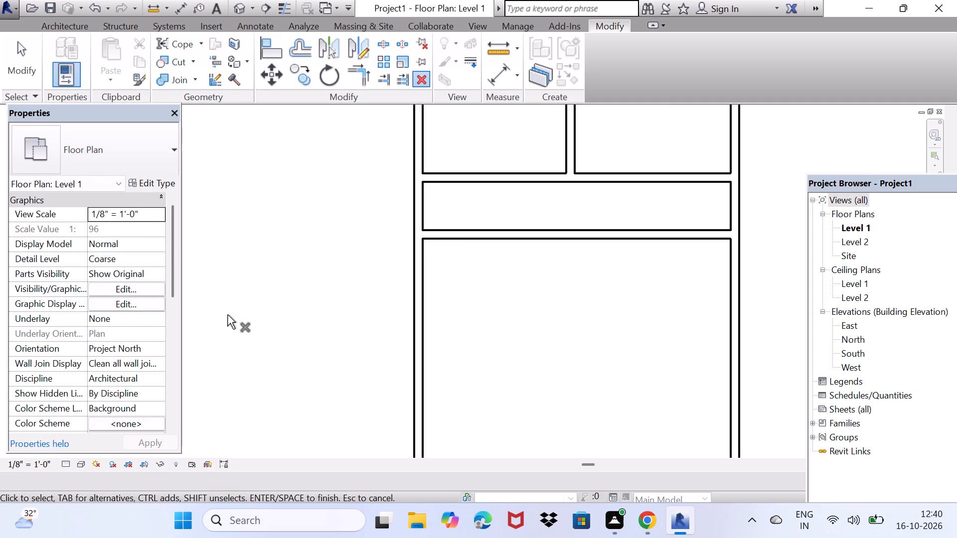
left_click(302, 42)
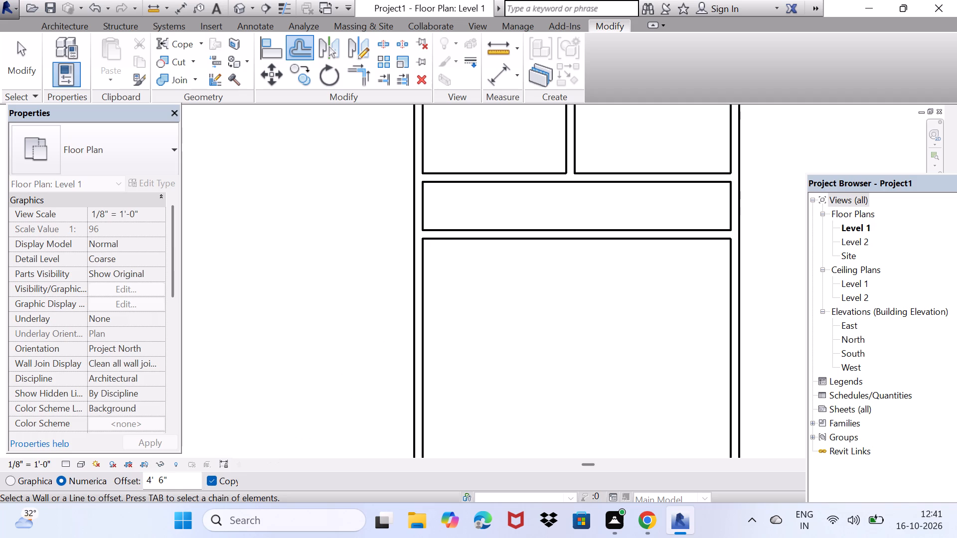
left_click(195, 481)
key("BackSpace")
key("BackSpace")
key("BackSpace")
key("BackSpace")
key("BackSpace")
key("BackSpace")
type("7'")
key("Return")
left_click(423, 210)
scroll(488, 177, "up", 3)
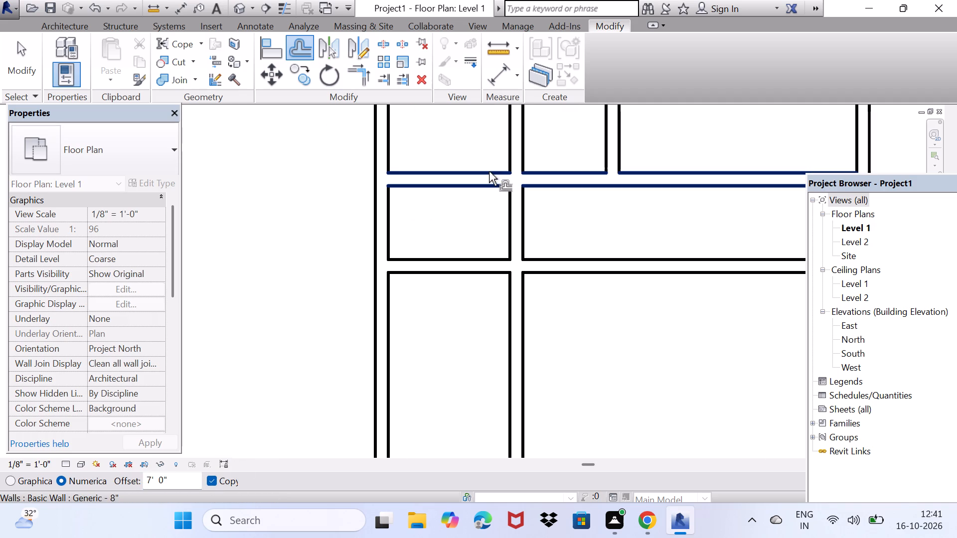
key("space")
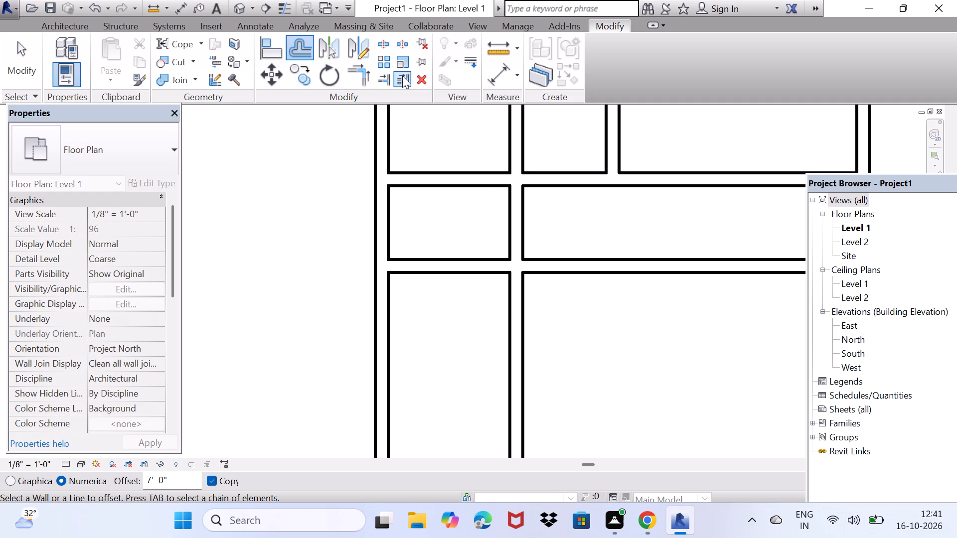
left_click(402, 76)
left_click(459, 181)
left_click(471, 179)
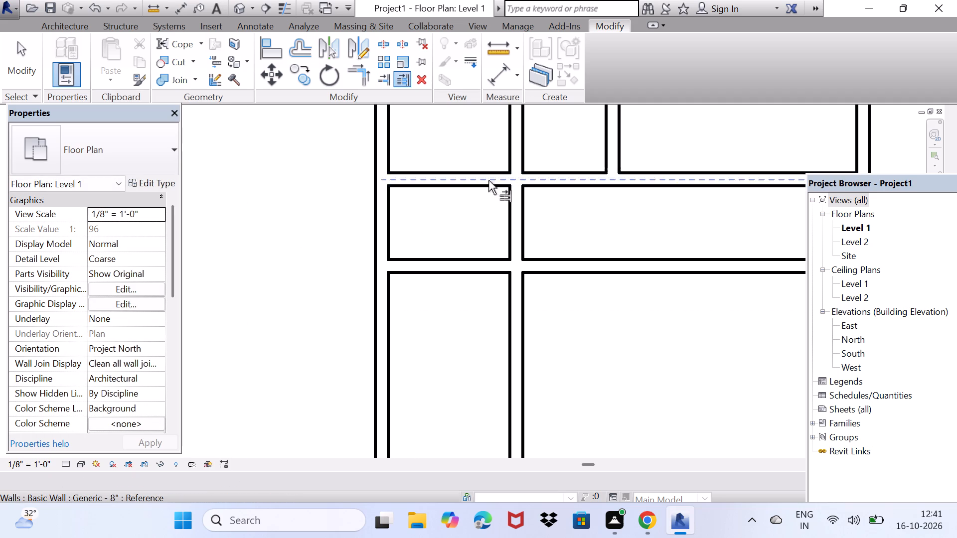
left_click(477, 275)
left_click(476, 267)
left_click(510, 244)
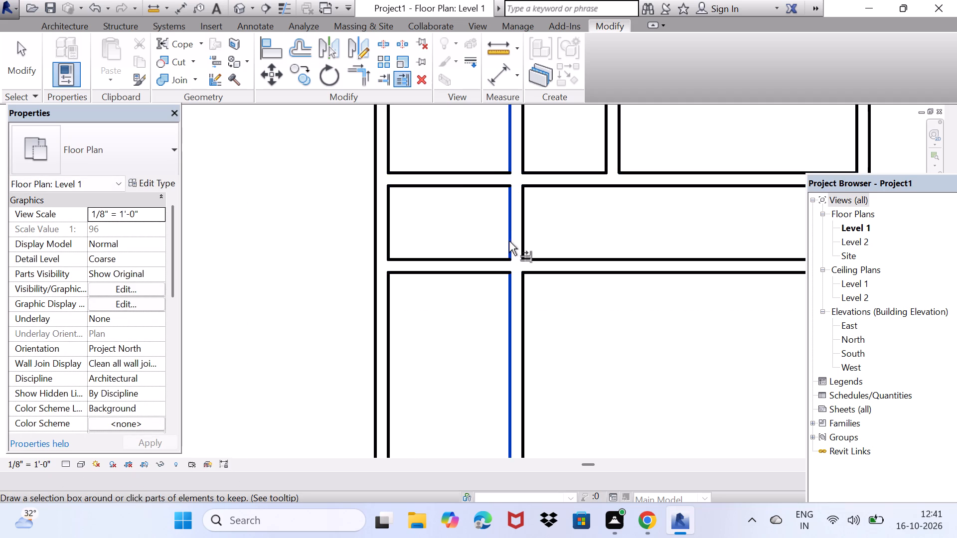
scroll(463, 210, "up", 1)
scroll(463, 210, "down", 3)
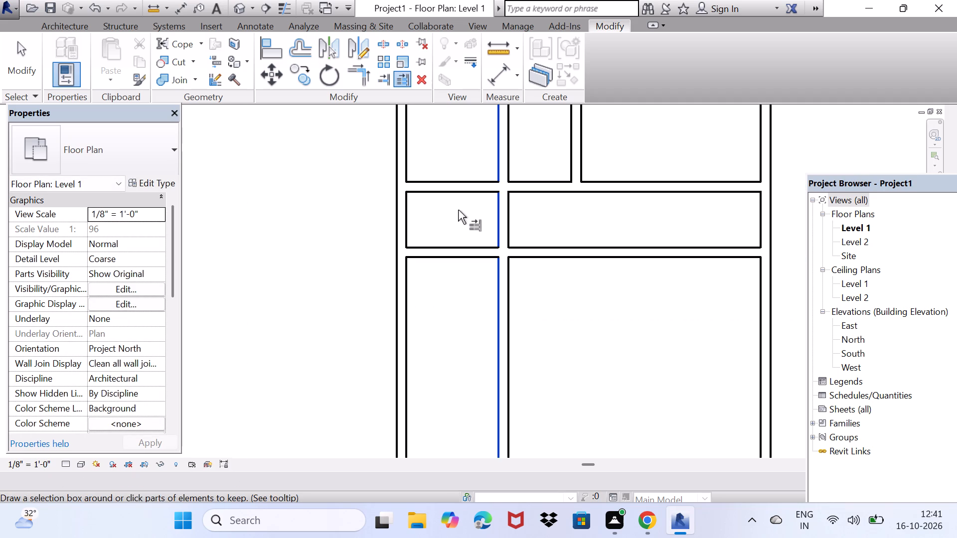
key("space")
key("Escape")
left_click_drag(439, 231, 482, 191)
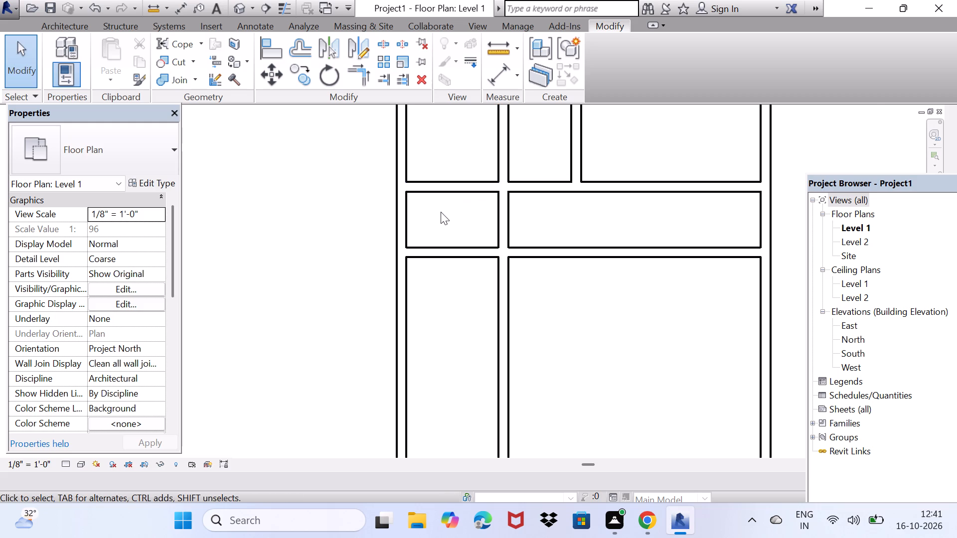
Split the second vertical partition with a 1" joint gap where it meets the northern and the southern horizontal partitions.
scroll(441, 211, "up", 3)
scroll(441, 206, "down", 2)
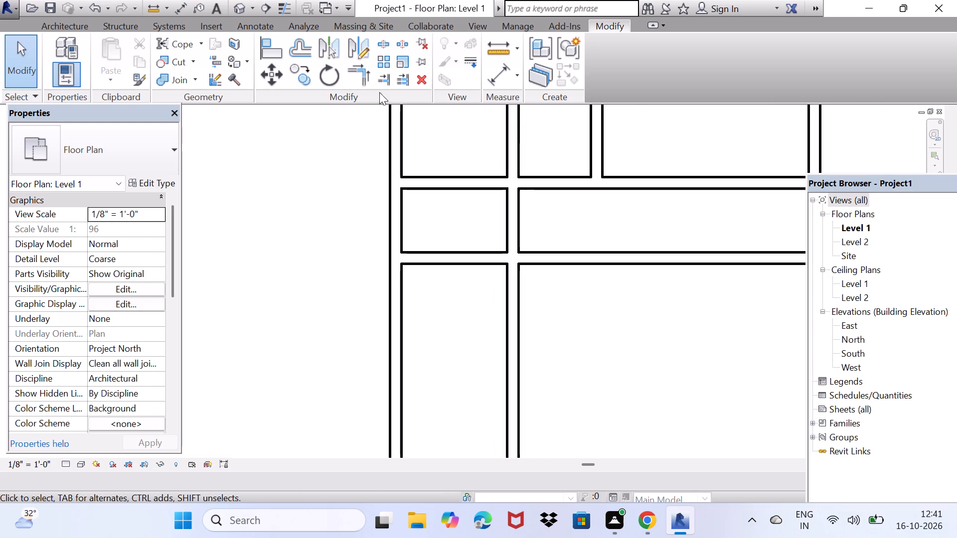
left_click(404, 35)
scroll(500, 164, "up", 4)
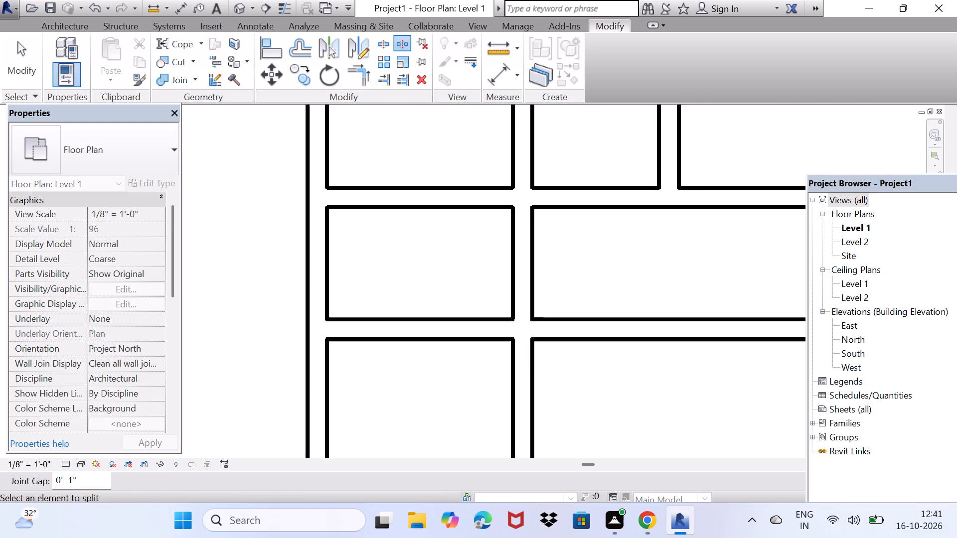
scroll(501, 161, "up", 1)
left_click(524, 191)
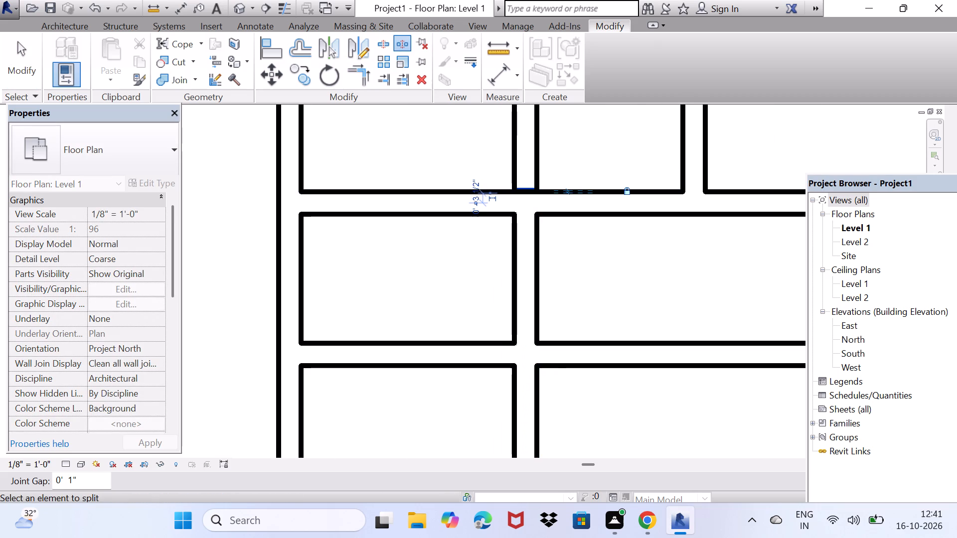
left_click(525, 367)
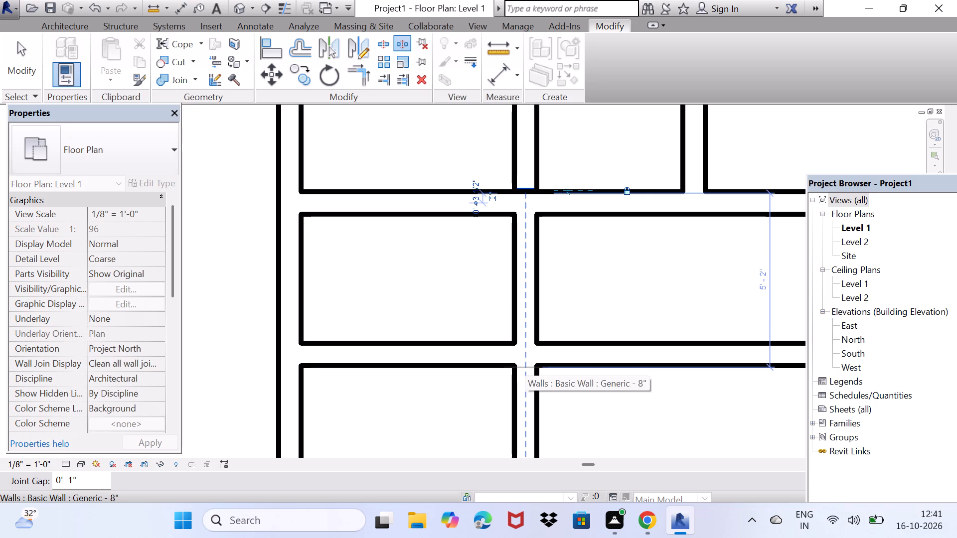
key("space")
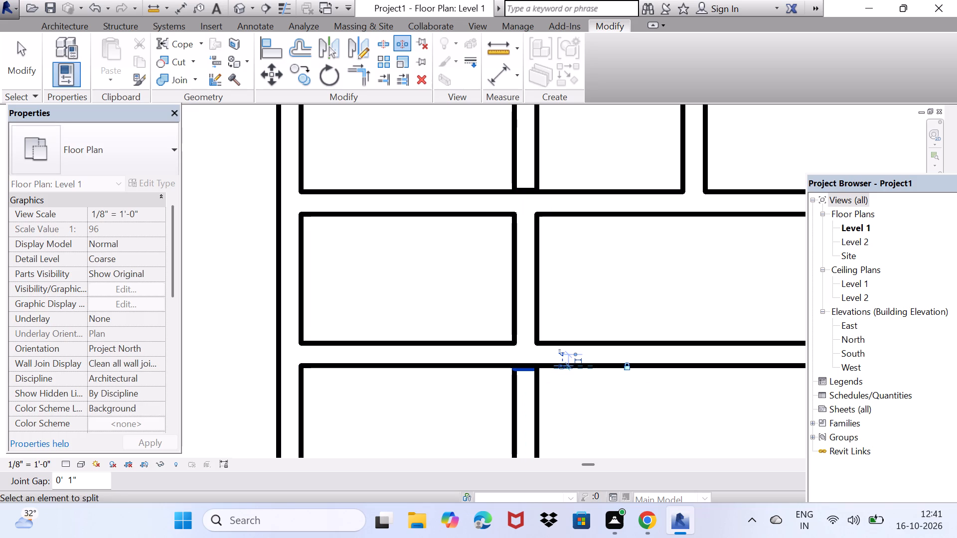
Split the southern horizontal partition with a 1" joint gap just east of the vertical partition.
scroll(538, 348, "up", 4)
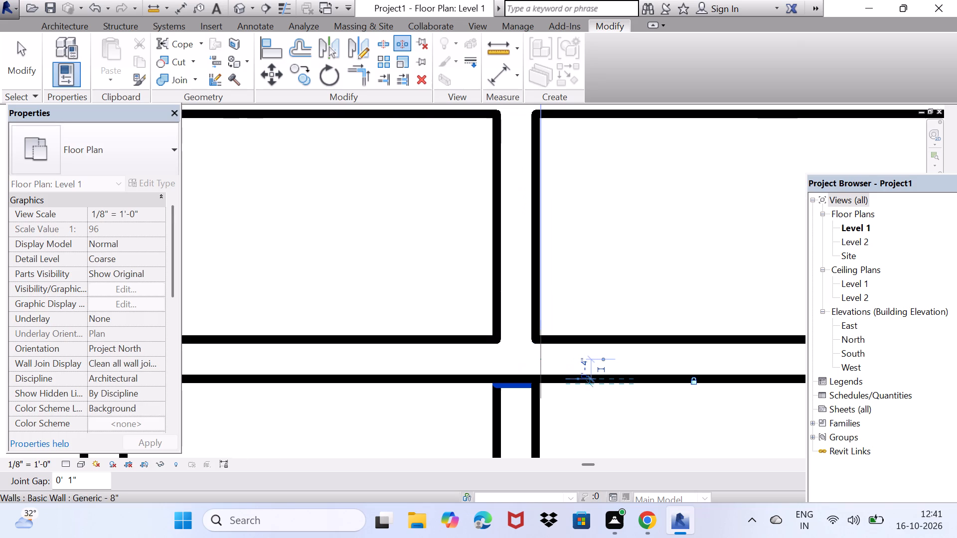
left_click(540, 345)
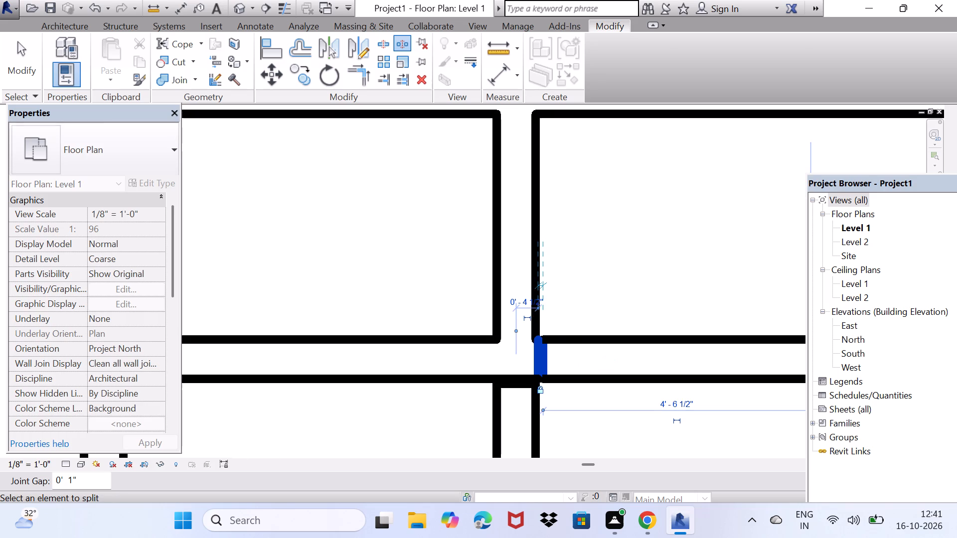
key("Escape")
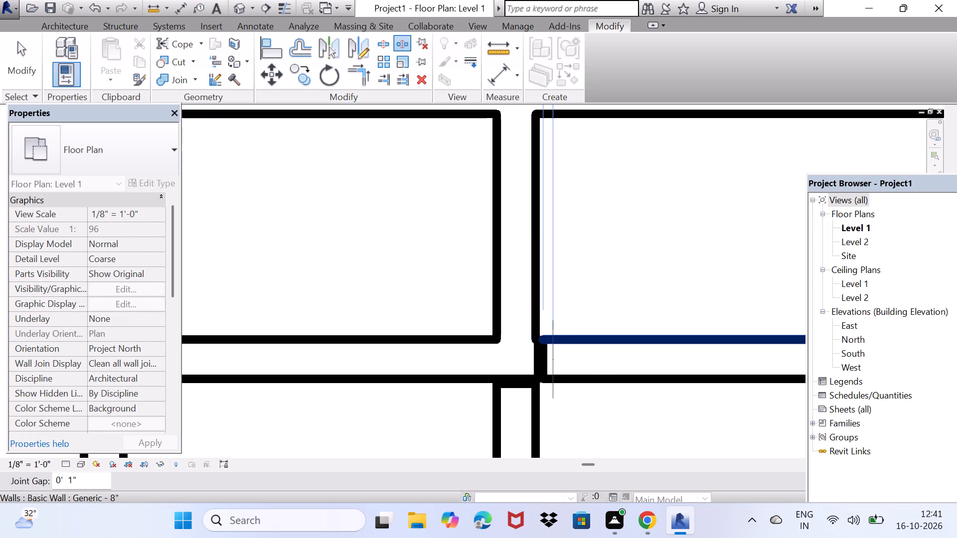
key("Escape")
Delete the surplus segments around the small west room: the horizontal one to its east and the vertical ones south and north of it.
scroll(569, 330, "down", 7)
left_click(619, 332)
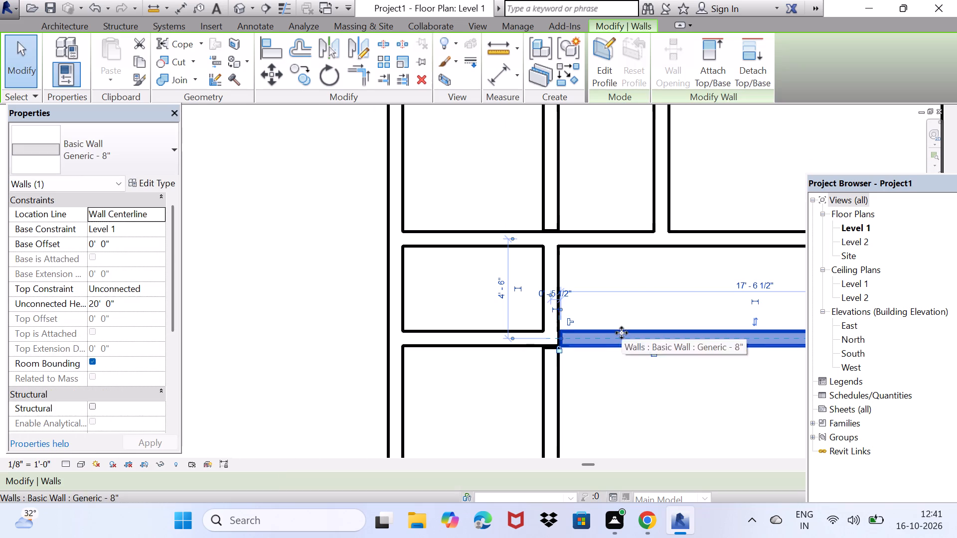
key("Delete")
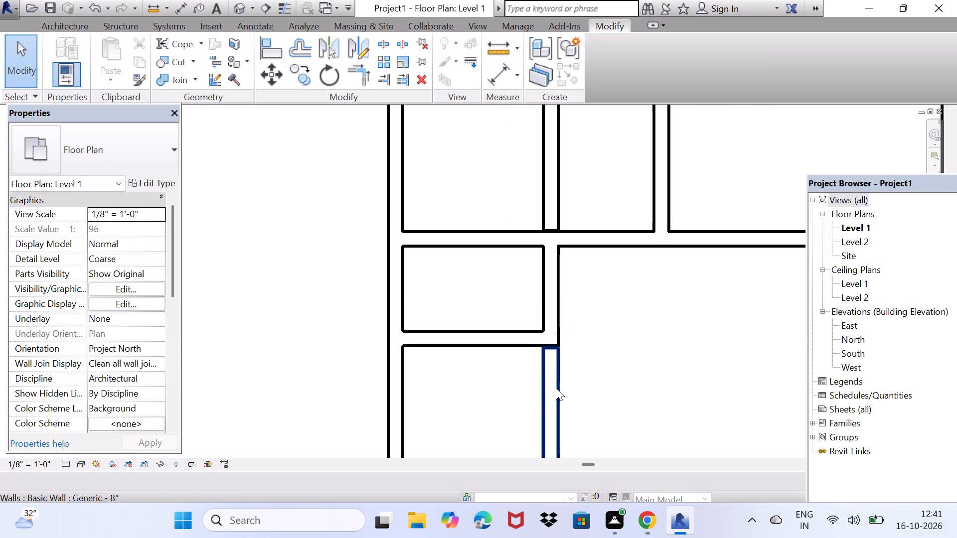
left_click_drag(557, 388, 566, 381)
key("BackSpace")
key("Delete")
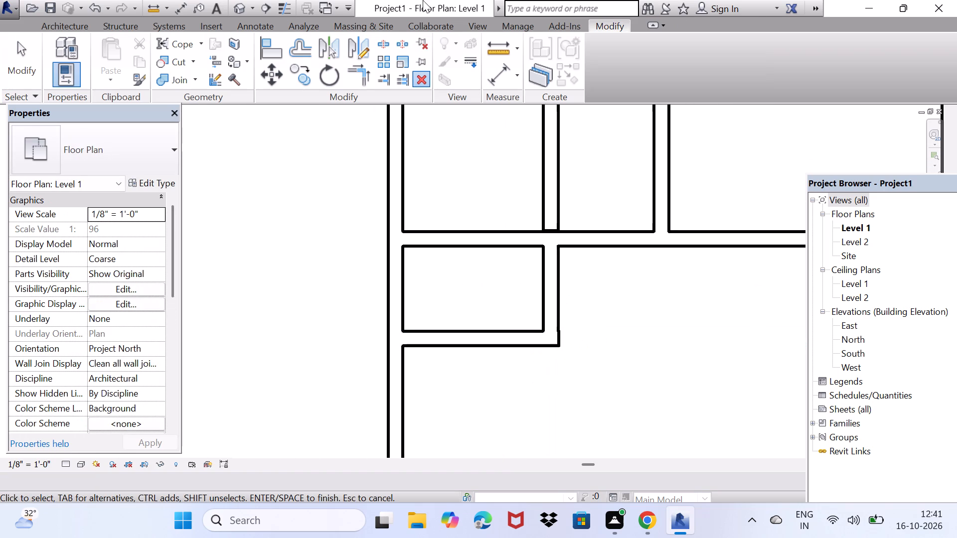
left_click(550, 191)
key("Delete")
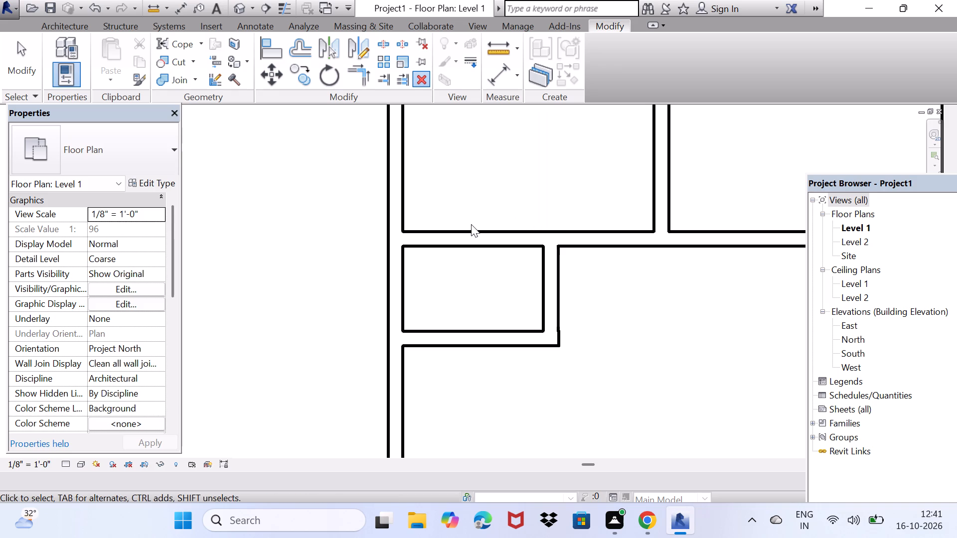
Nudge the small room's south wall west until its east end sits flush with the vertical partition's outer face.
scroll(566, 336, "up", 7)
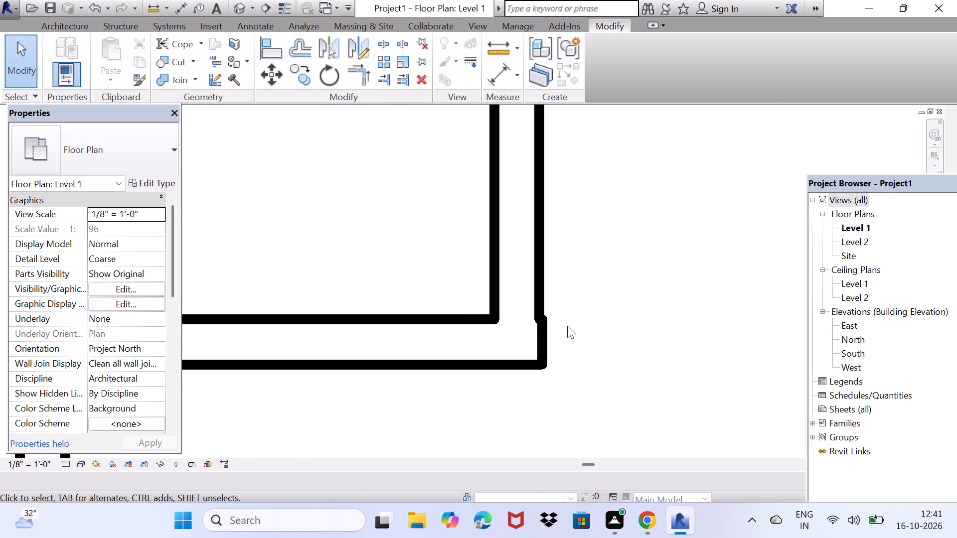
scroll(567, 326, "up", 4)
key("space")
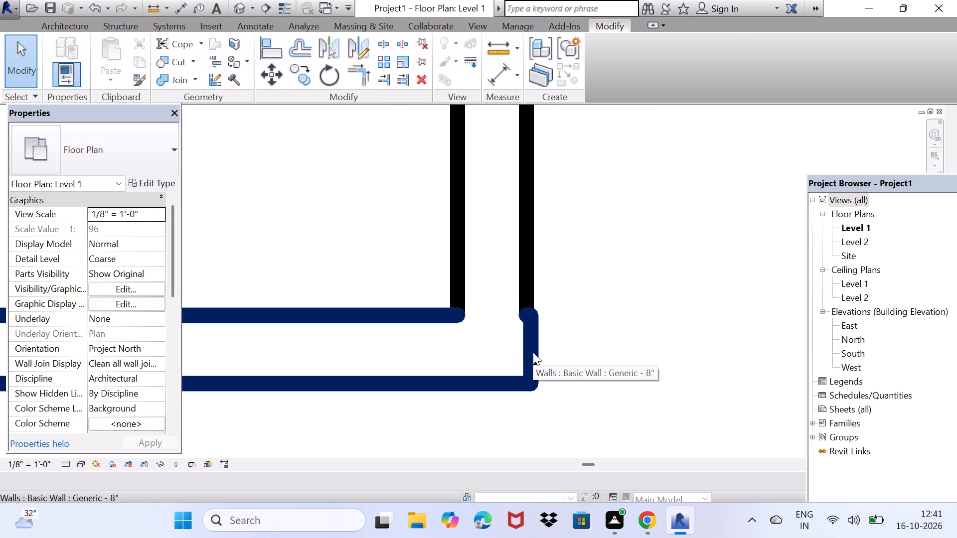
left_click(533, 352)
key("Left")
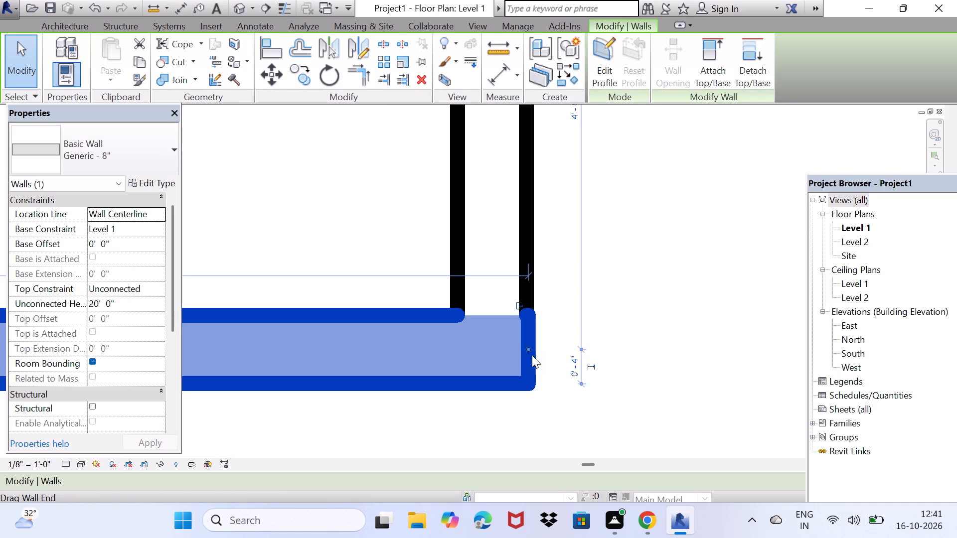
key("Left")
key("Left")
key("space")
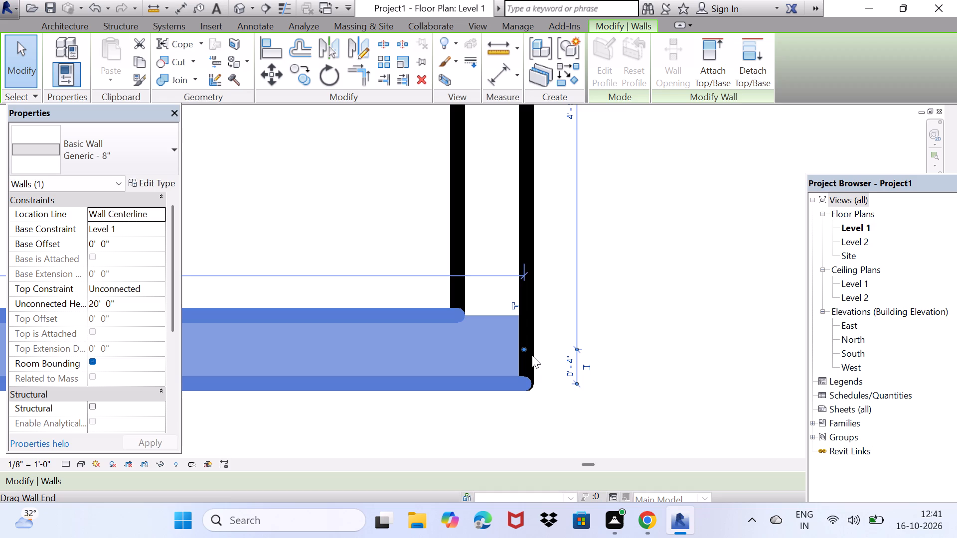
left_click_drag(668, 353, 698, 316)
Offset a copy of the small room's south wall 12' 0" to the south with the Offset tool.
scroll(627, 308, "down", 12)
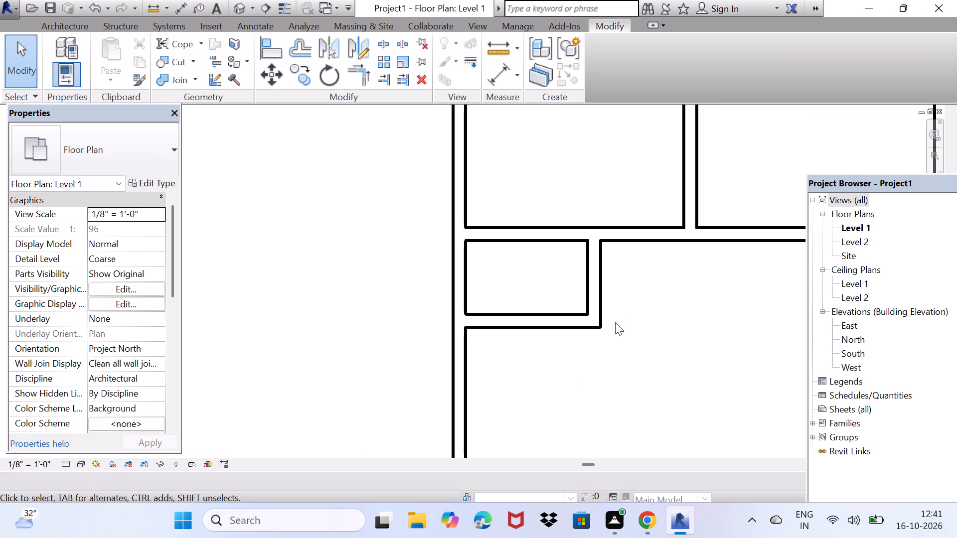
middle_click_drag(697, 330, 414, 308)
scroll(414, 308, "down", 5)
middle_click_drag(401, 320, 512, 271)
scroll(552, 239, "up", 2)
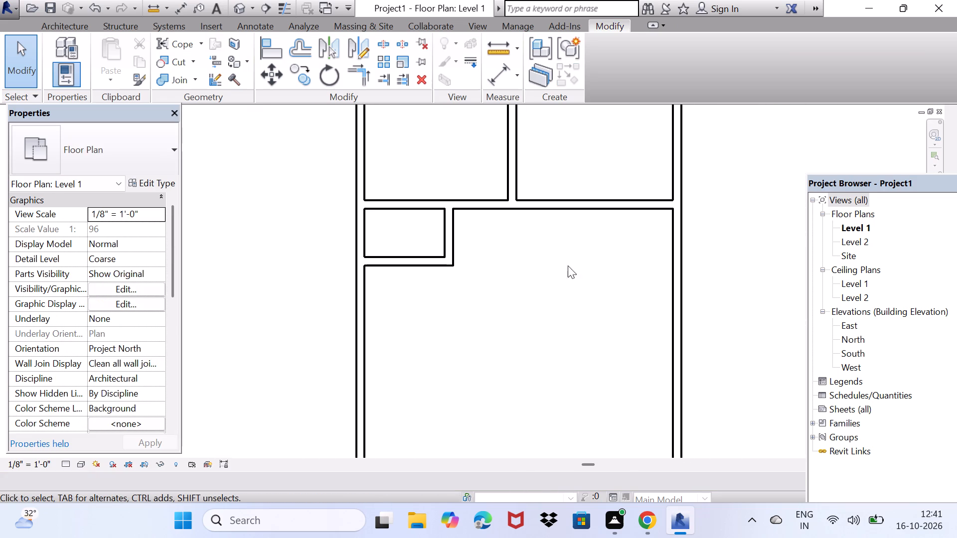
middle_click_drag(582, 254, 621, 161)
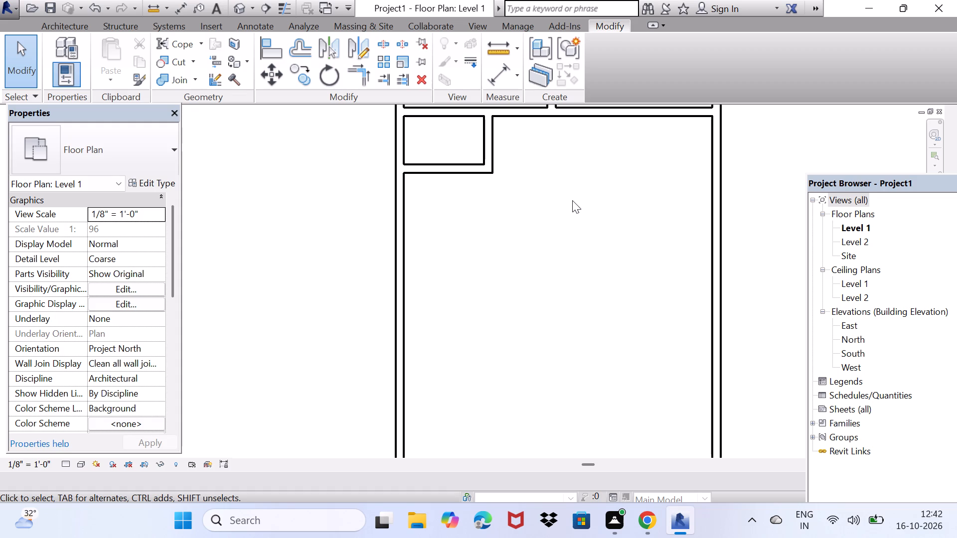
scroll(605, 256, "down", 2)
middle_click_drag(589, 305, 519, 271)
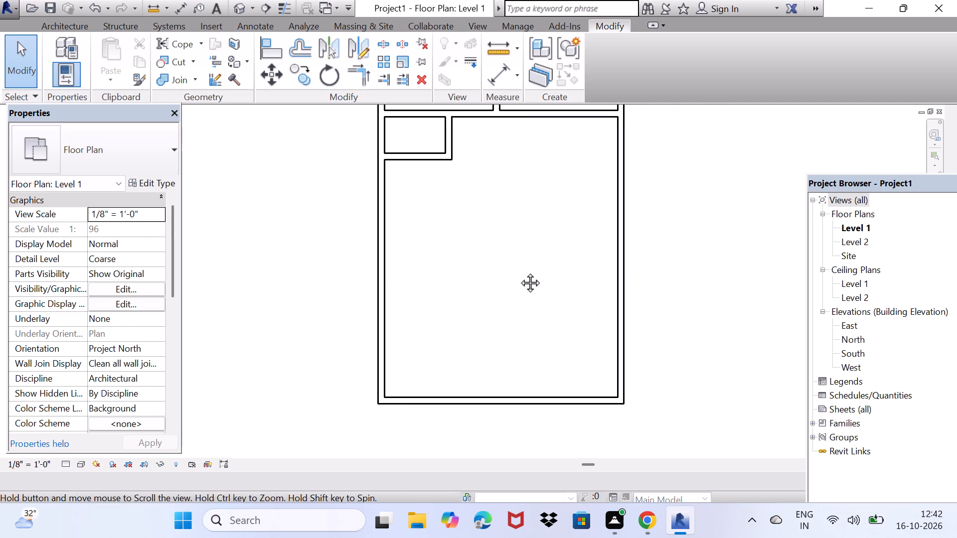
middle_click_drag(519, 271, 518, 271)
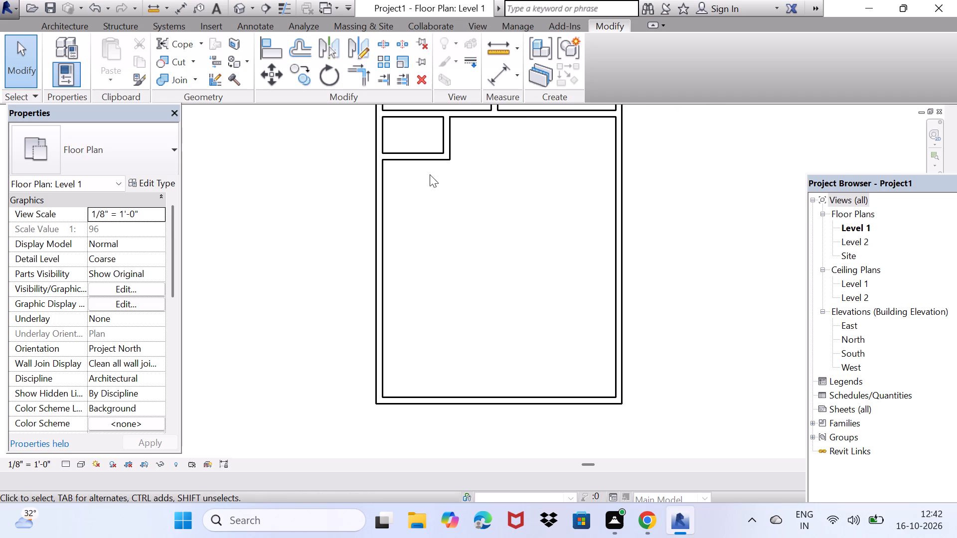
scroll(414, 177, "up", 2)
middle_click_drag(418, 173, 455, 175)
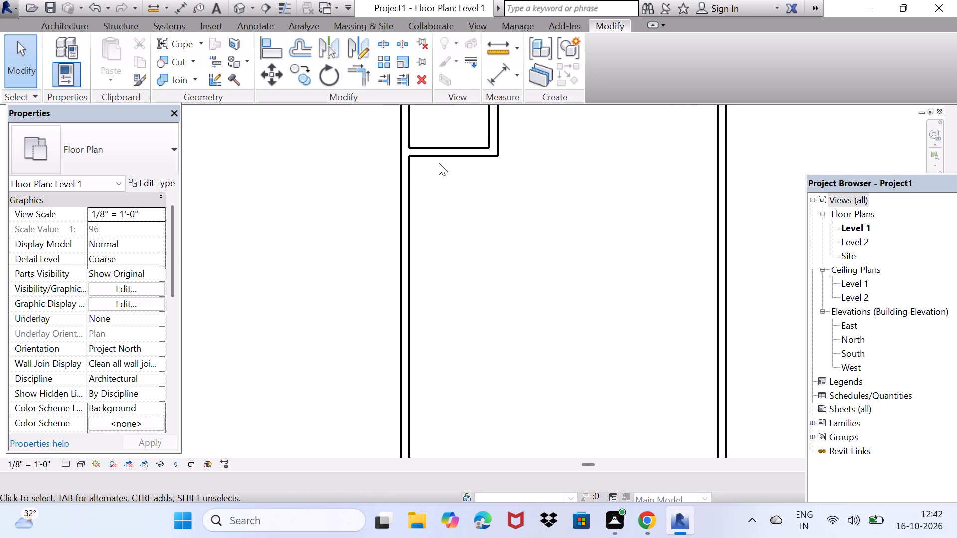
left_click(304, 46)
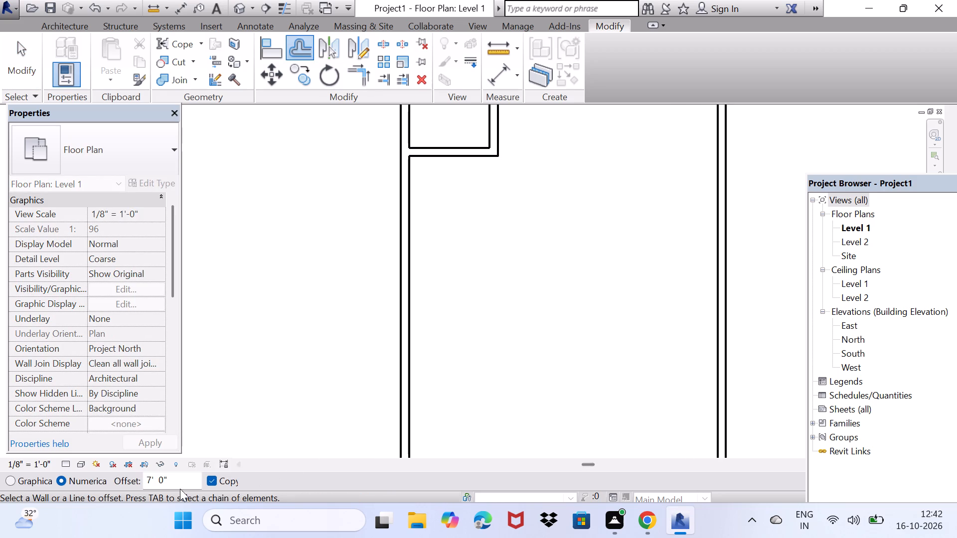
left_click(180, 479)
key("BackSpace")
key("BackSpace")
key("BackSpace")
key("BackSpace")
key("BackSpace")
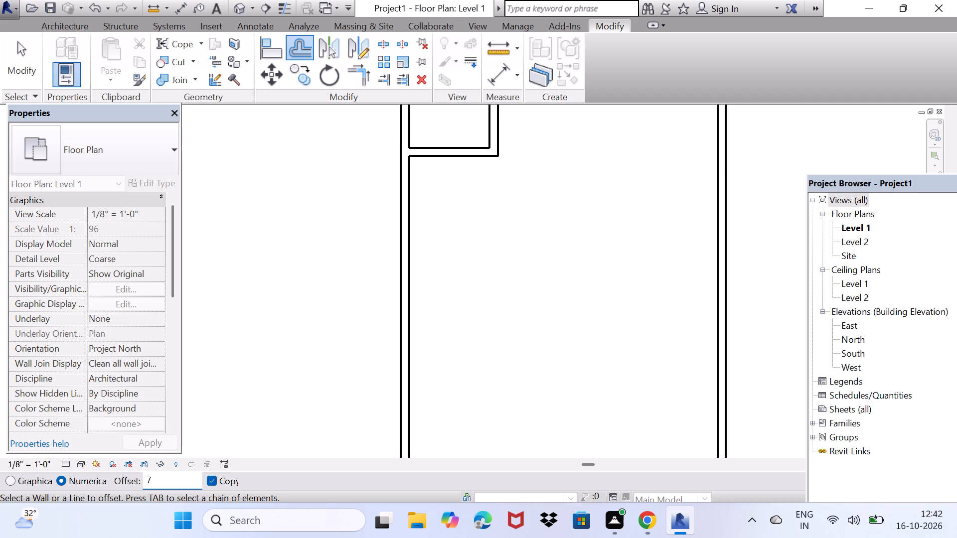
key("BackSpace")
type("12'")
key("Return")
left_click(449, 156)
Offset a copy of the new short horizontal wall 7' 0" further south.
middle_click_drag(439, 341, 444, 319)
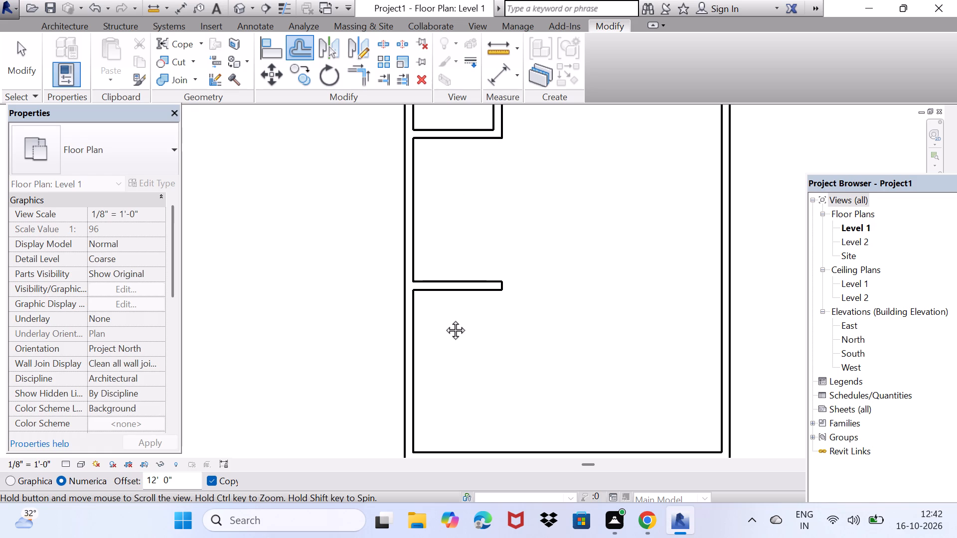
middle_click_drag(444, 319, 449, 270)
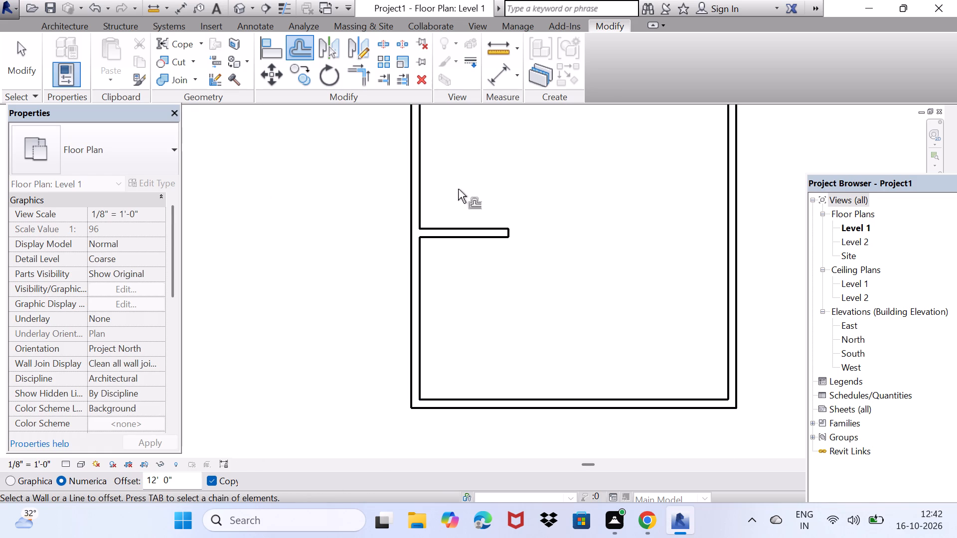
middle_click_drag(458, 189, 455, 218)
left_click(185, 484)
key("BackSpace")
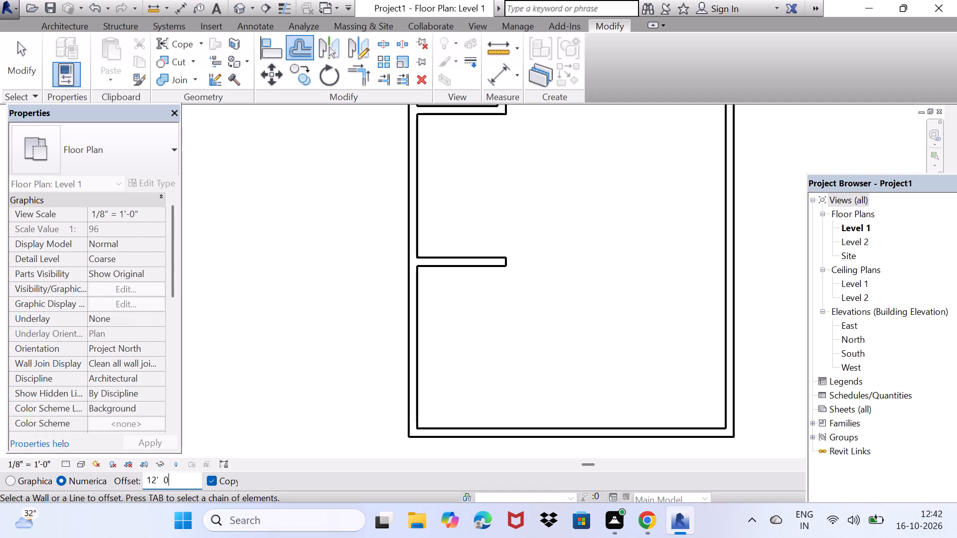
key("BackSpace")
key("BackSpace")
key("BackSpace")
key("BackSpace")
key("BackSpace")
key("BackSpace")
type("7'")
key("Return")
left_click(465, 269)
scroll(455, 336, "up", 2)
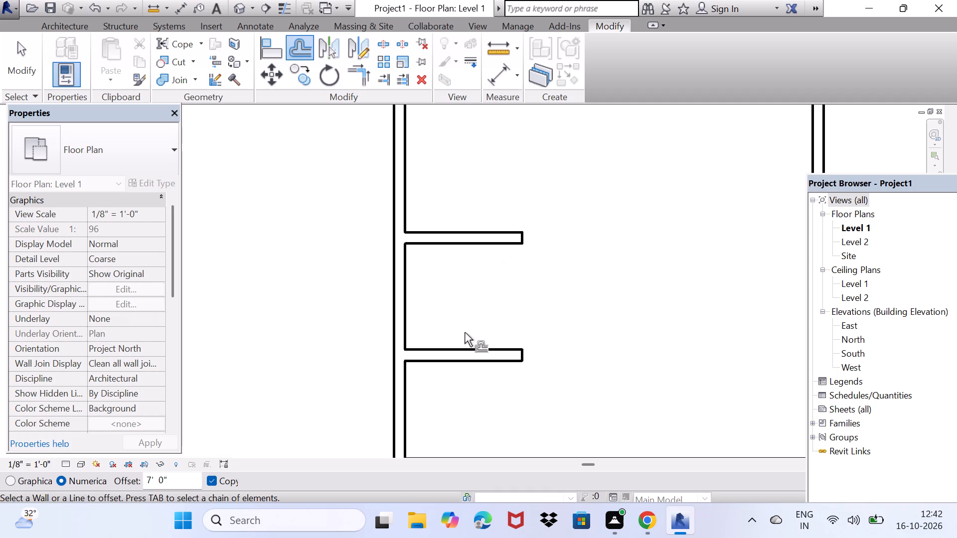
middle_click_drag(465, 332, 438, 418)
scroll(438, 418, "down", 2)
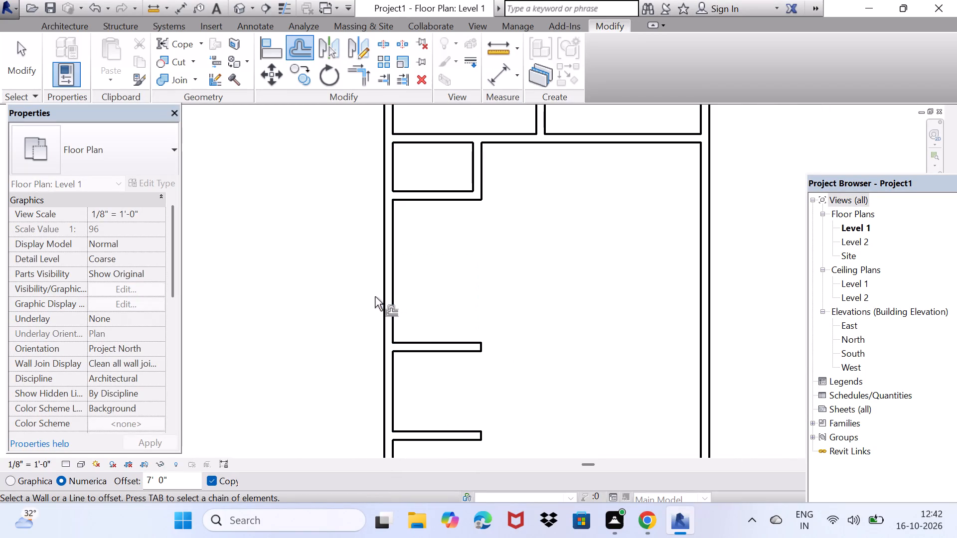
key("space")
Offset a copy of the west exterior wall 12' 0" to the east with the Offset tool.
left_click(188, 479)
key("BackSpace")
key("BackSpace")
key("BackSpace")
key("BackSpace")
key("BackSpace")
key("BackSpace")
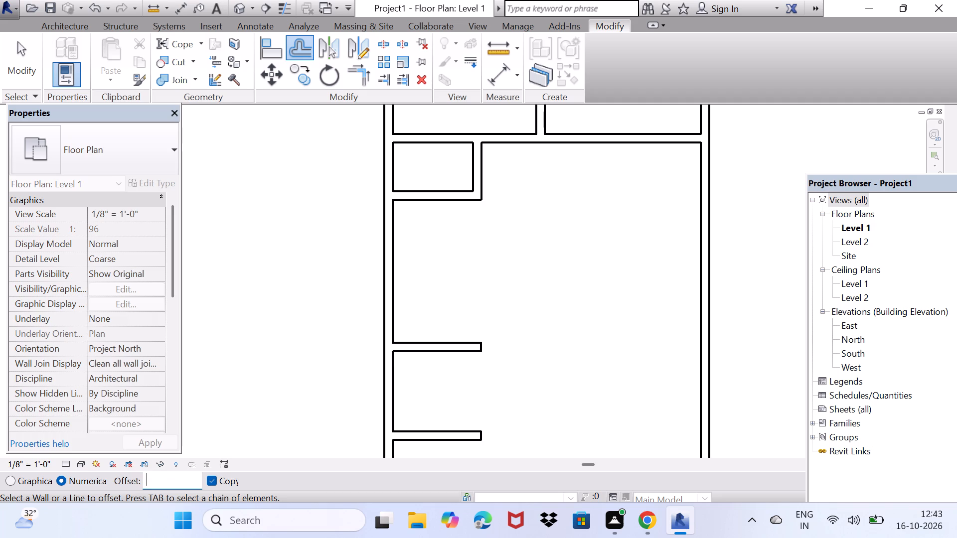
type("12")
key("apostrophe")
key("Return")
left_click(393, 270)
scroll(474, 256, "up", 1)
scroll(476, 254, "down", 3)
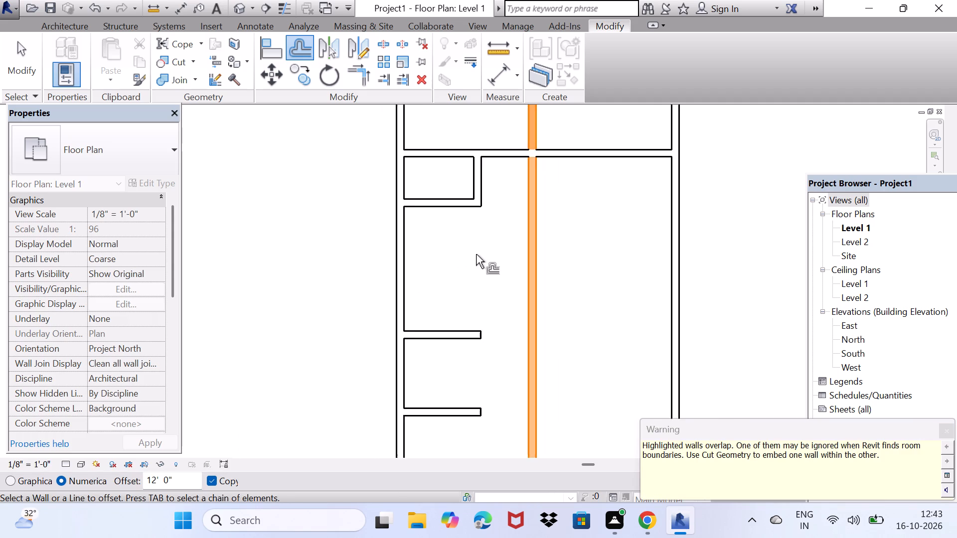
key("space")
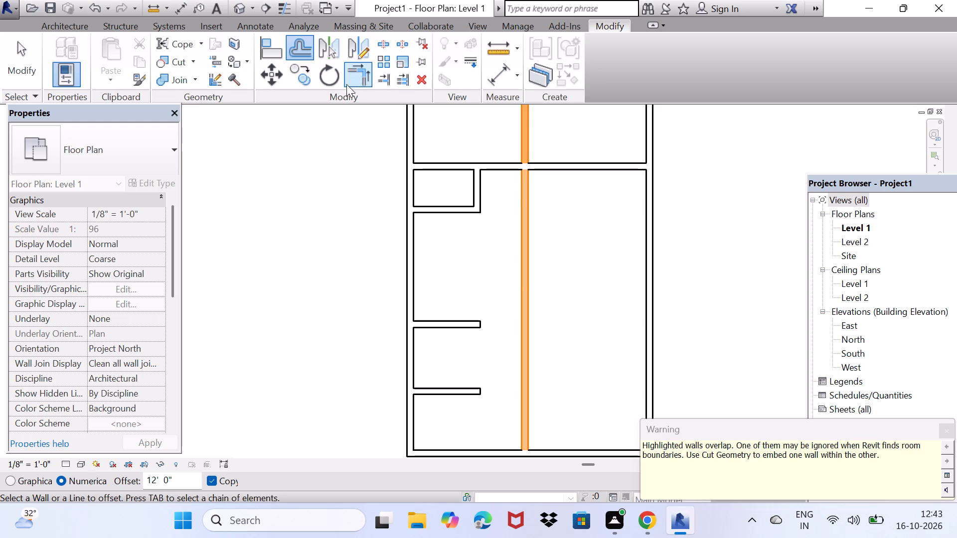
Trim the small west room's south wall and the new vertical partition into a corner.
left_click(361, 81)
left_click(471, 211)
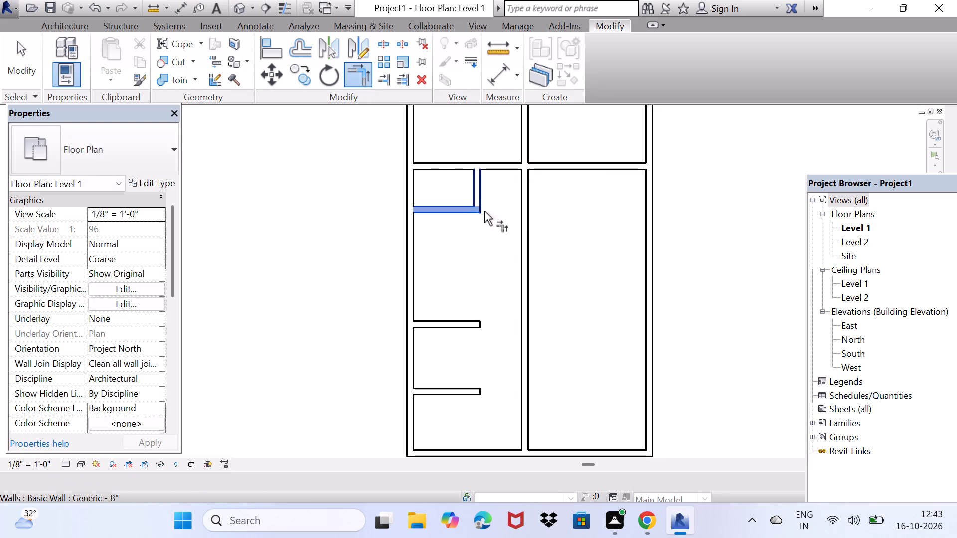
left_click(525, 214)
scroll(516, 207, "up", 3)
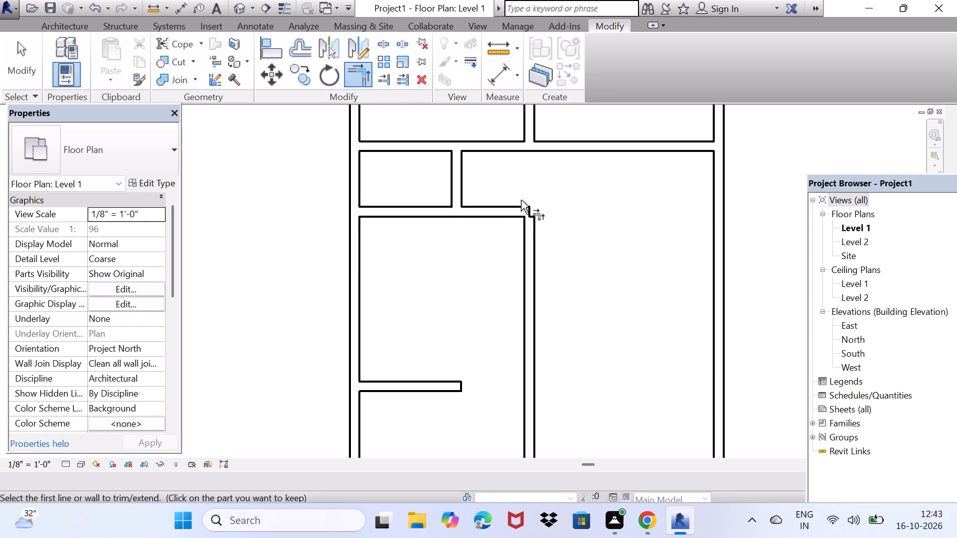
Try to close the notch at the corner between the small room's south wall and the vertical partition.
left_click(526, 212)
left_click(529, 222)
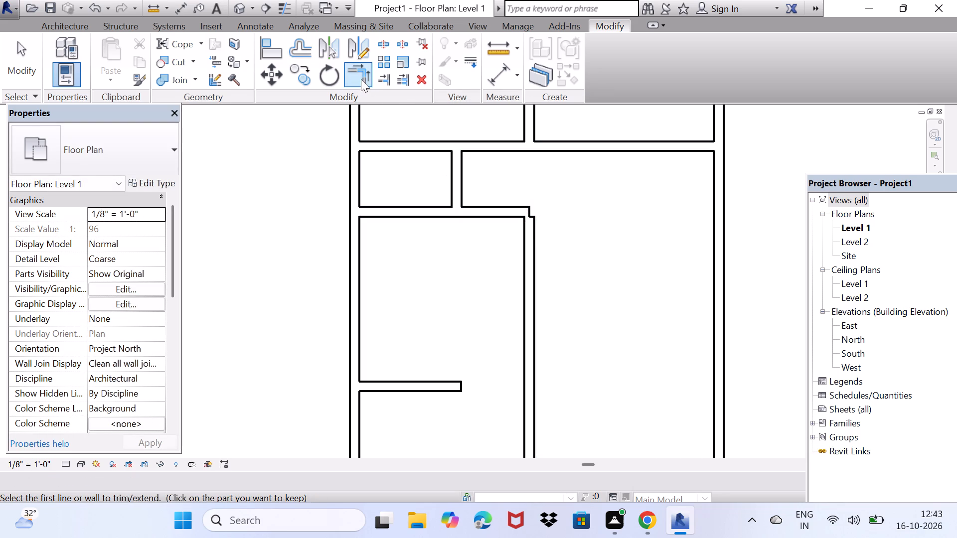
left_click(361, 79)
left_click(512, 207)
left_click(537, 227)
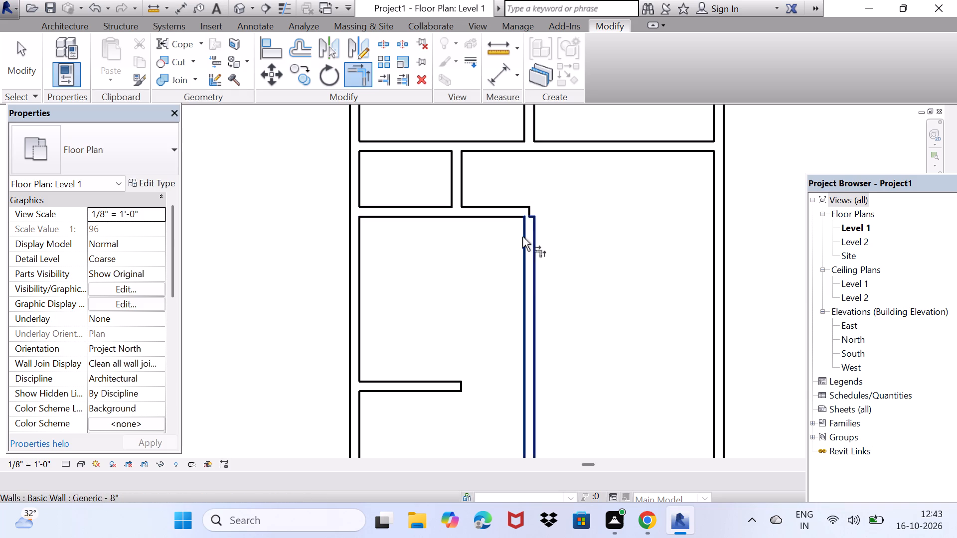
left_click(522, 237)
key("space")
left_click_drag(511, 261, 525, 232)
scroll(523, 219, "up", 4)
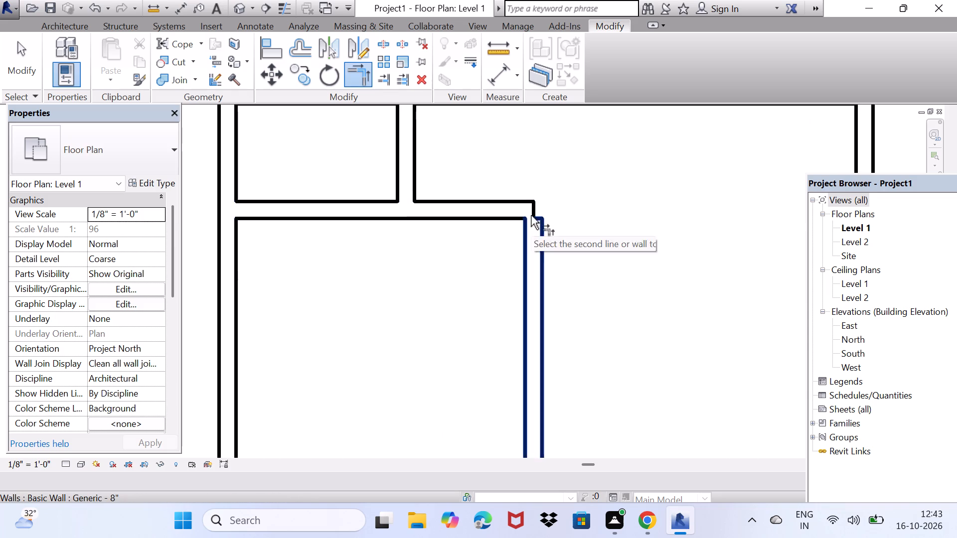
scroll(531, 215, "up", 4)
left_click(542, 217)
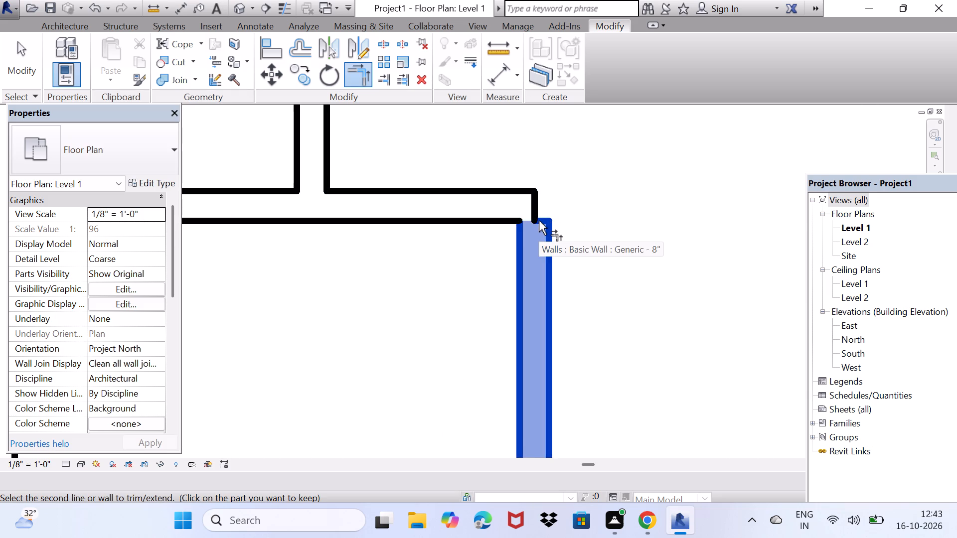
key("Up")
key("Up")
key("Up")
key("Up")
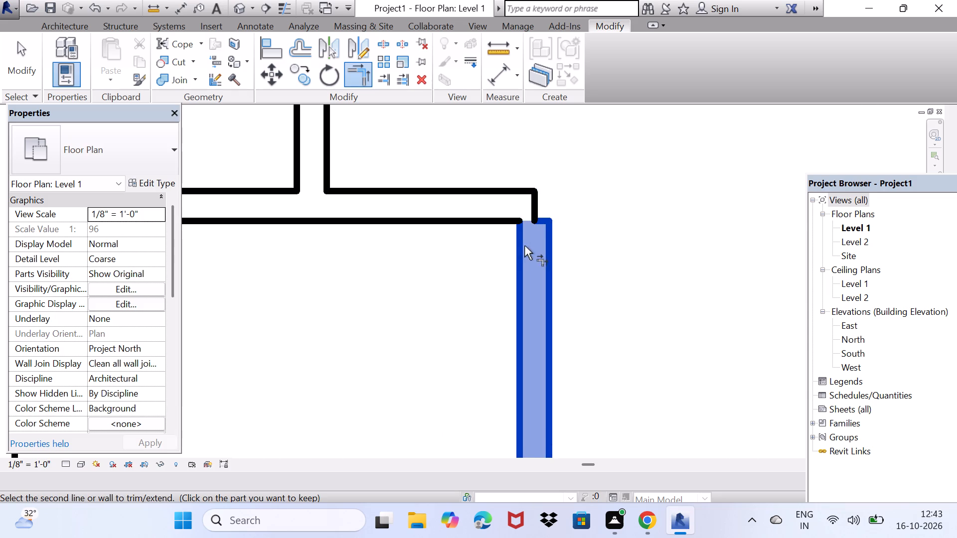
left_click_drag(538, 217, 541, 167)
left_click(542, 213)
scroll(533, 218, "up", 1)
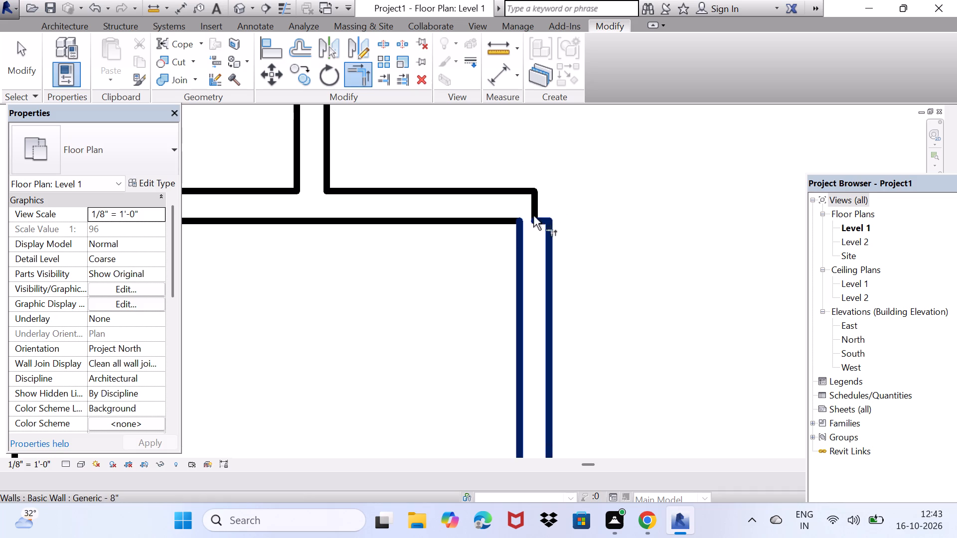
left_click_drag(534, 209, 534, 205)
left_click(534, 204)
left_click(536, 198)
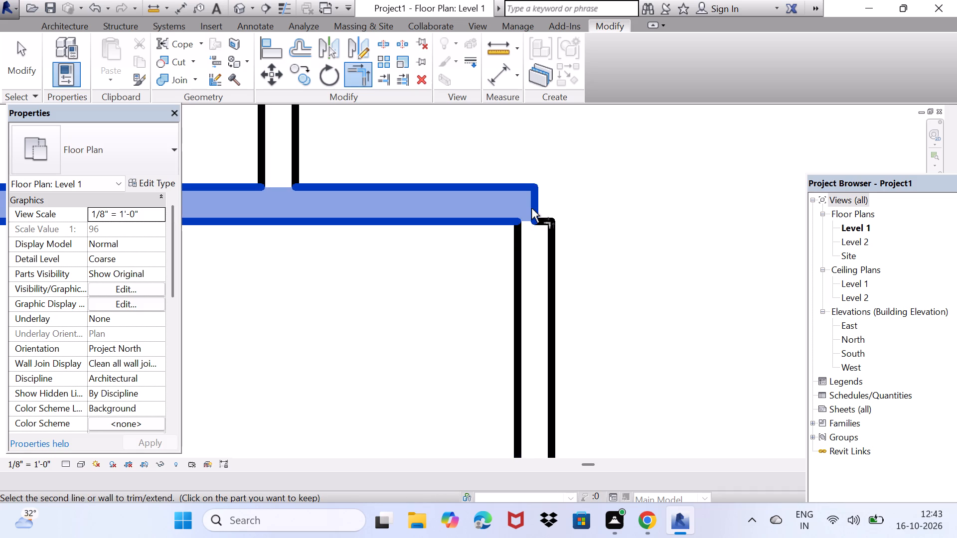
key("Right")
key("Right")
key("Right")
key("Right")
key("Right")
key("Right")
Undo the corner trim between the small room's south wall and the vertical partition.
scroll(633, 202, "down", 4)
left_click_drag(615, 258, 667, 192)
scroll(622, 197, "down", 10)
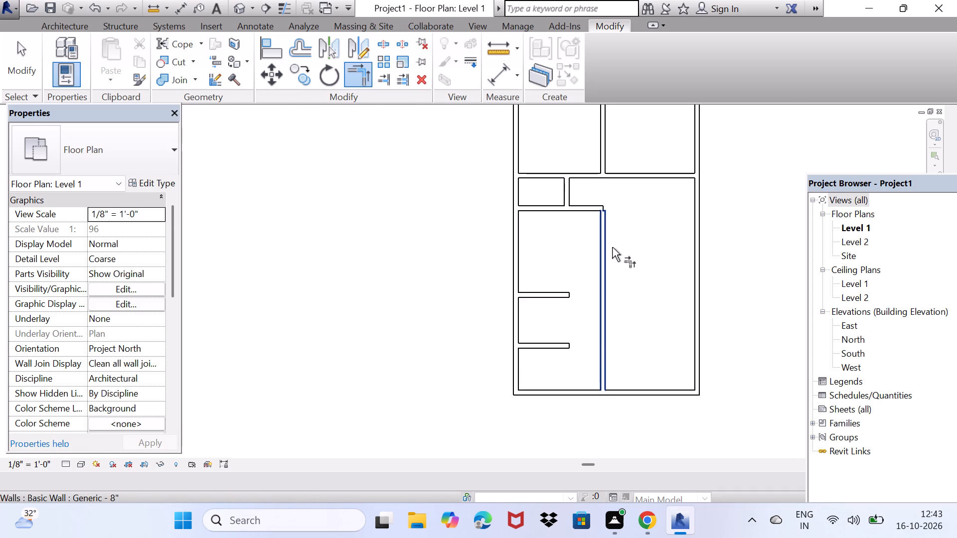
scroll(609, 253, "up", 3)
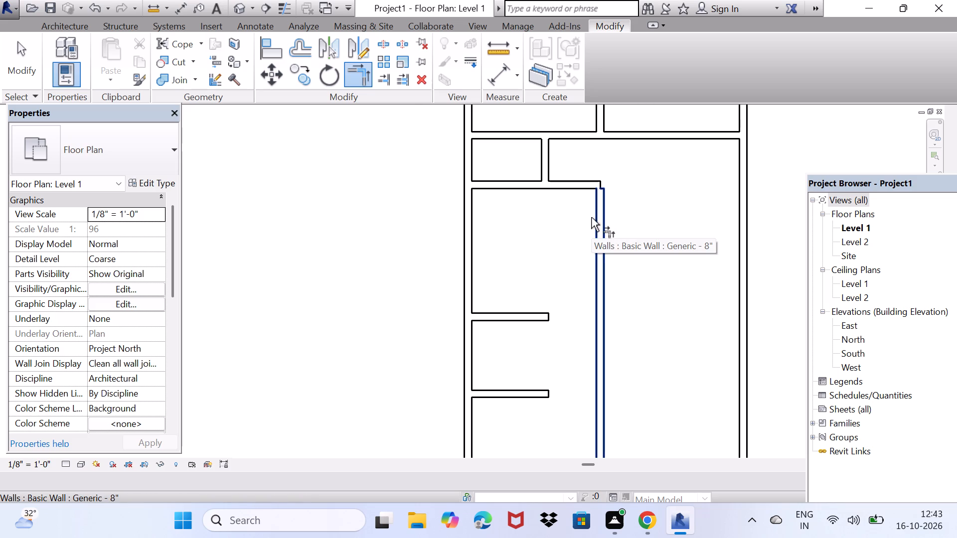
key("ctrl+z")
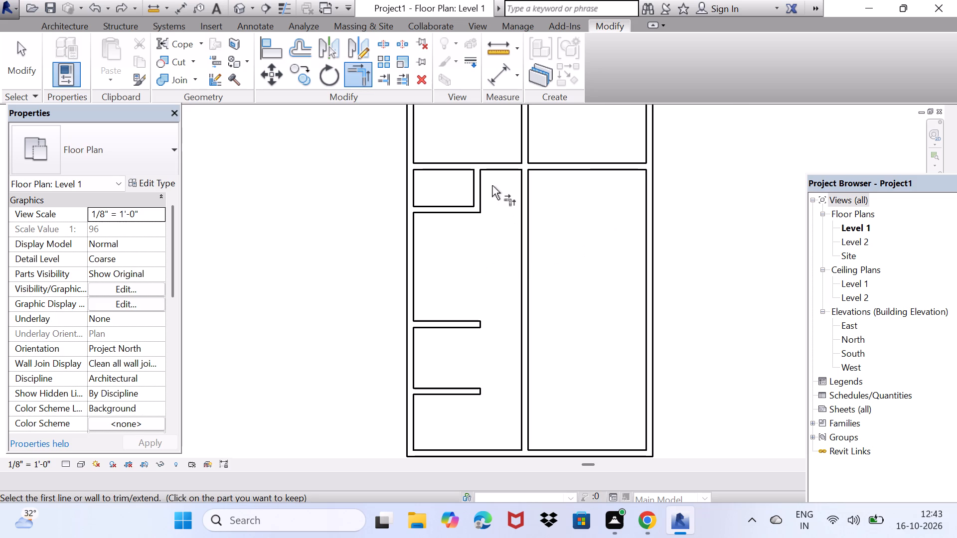
Split the new vertical partition with a 0' 1" gap, level with the small room's south wall.
scroll(493, 188, "up", 4)
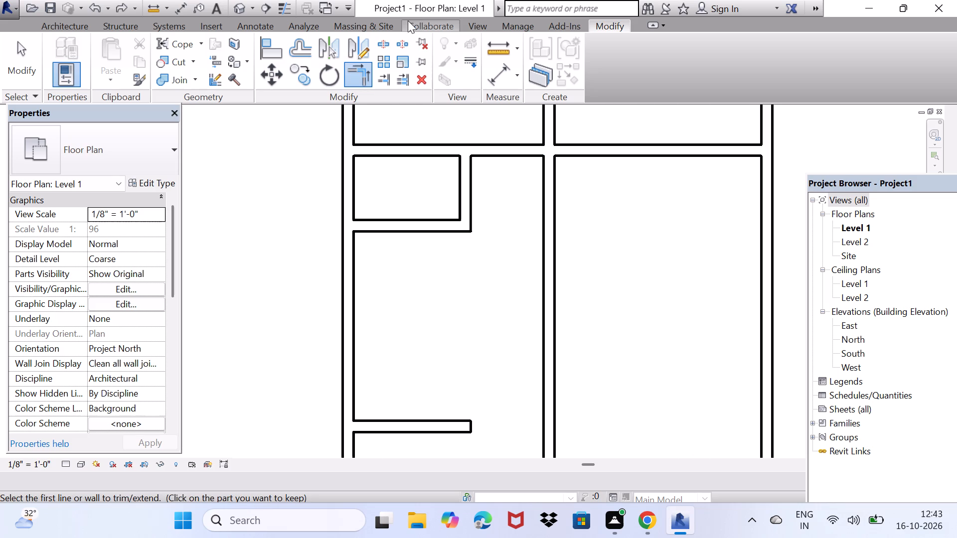
left_click(394, 46)
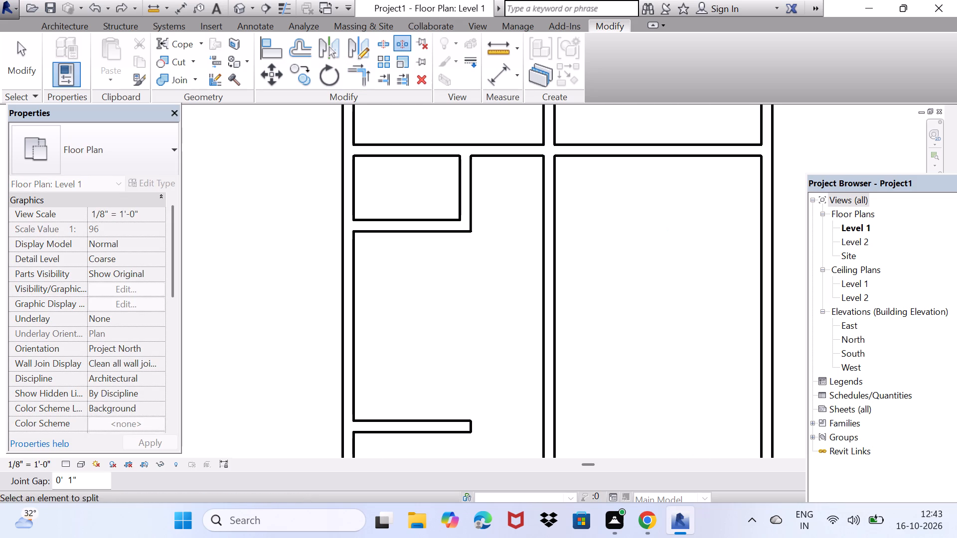
left_click(555, 233)
scroll(496, 234, "up", 3)
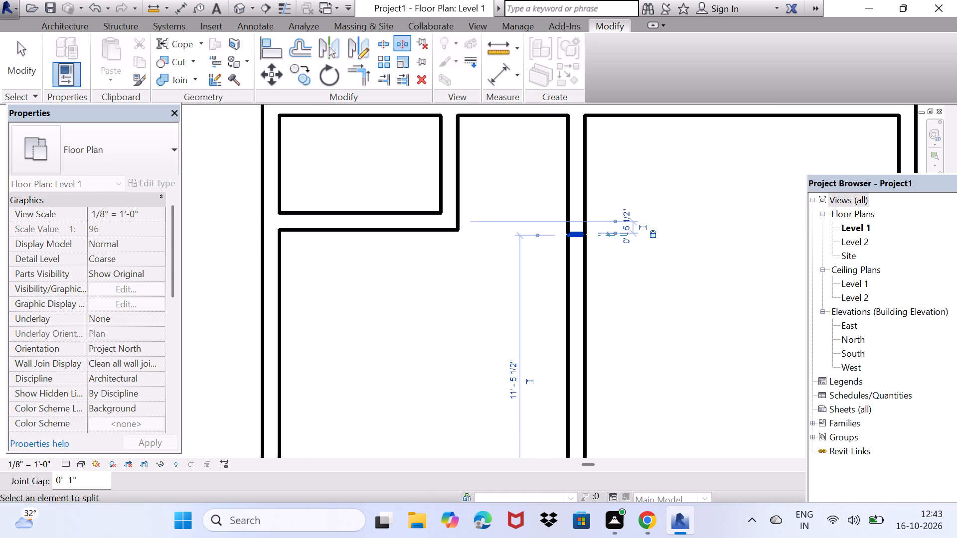
scroll(503, 231, "up", 3)
scroll(575, 84, "down", 3)
scroll(605, 164, "down", 3)
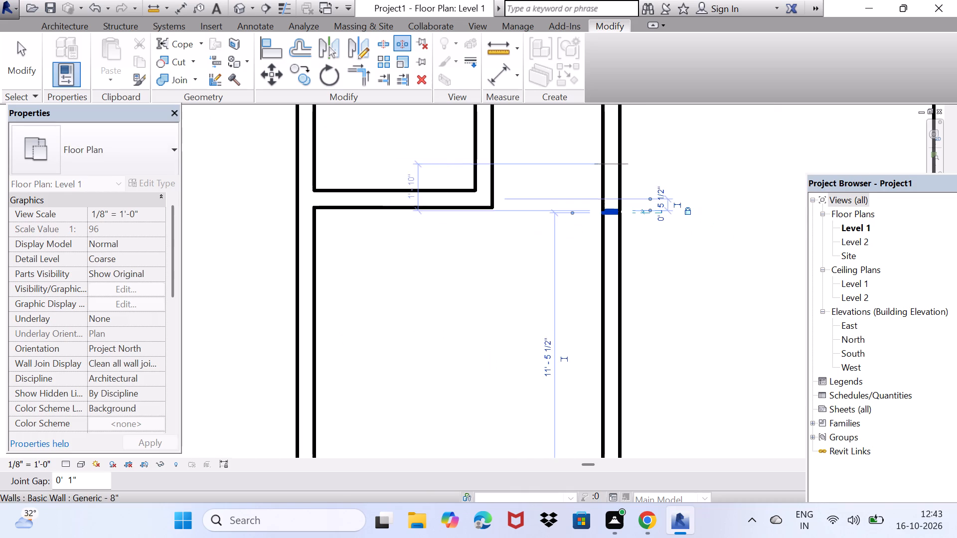
Split the vertical partition again with a 0' 1" gap, just south of the horizontal wall it crosses.
middle_click_drag(606, 164, 560, 258)
scroll(554, 206, "up", 7)
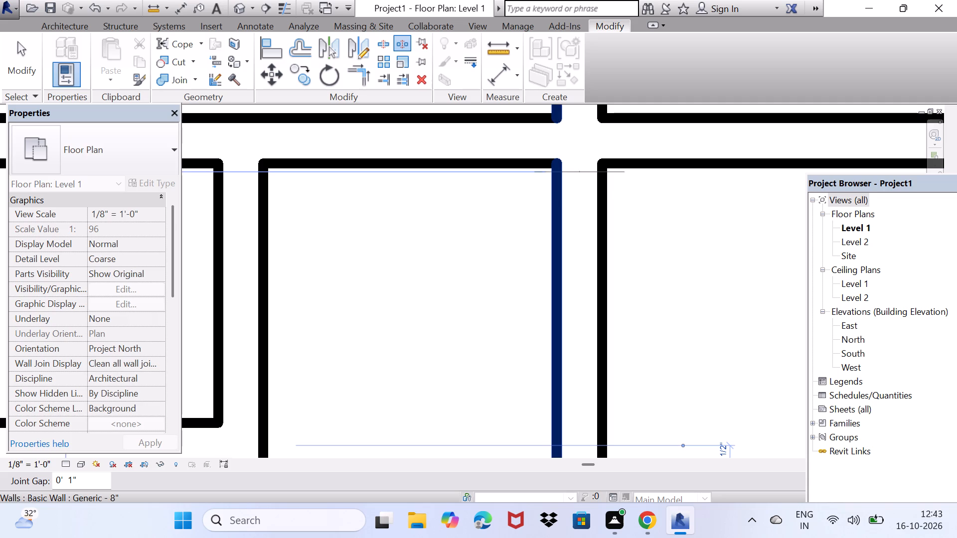
left_click(557, 169)
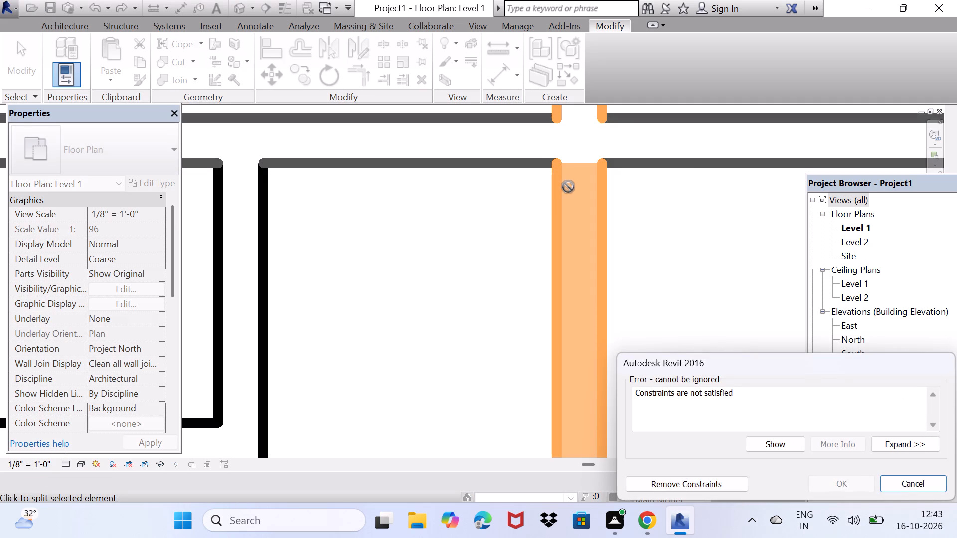
left_click(927, 495)
left_click(920, 485)
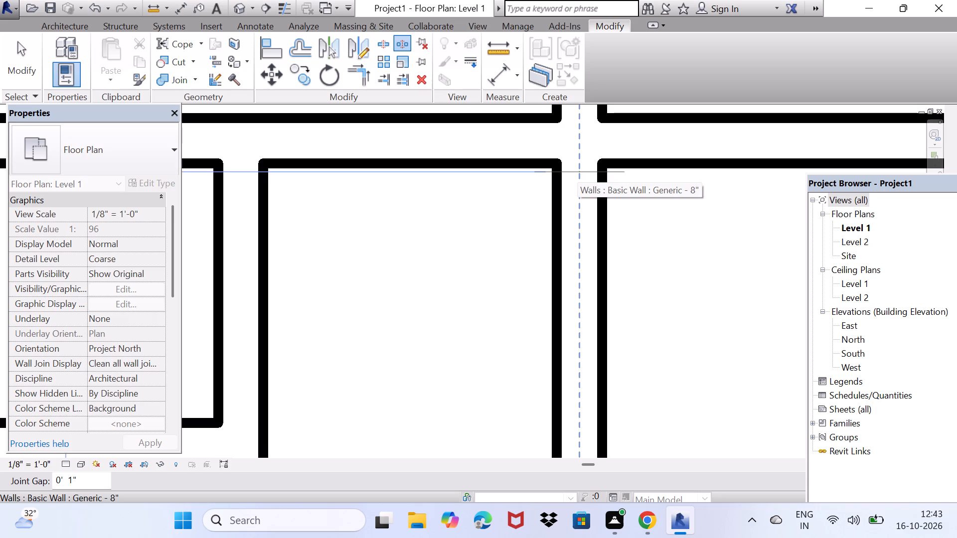
left_click(577, 173)
scroll(570, 228, "up", 2)
key("space")
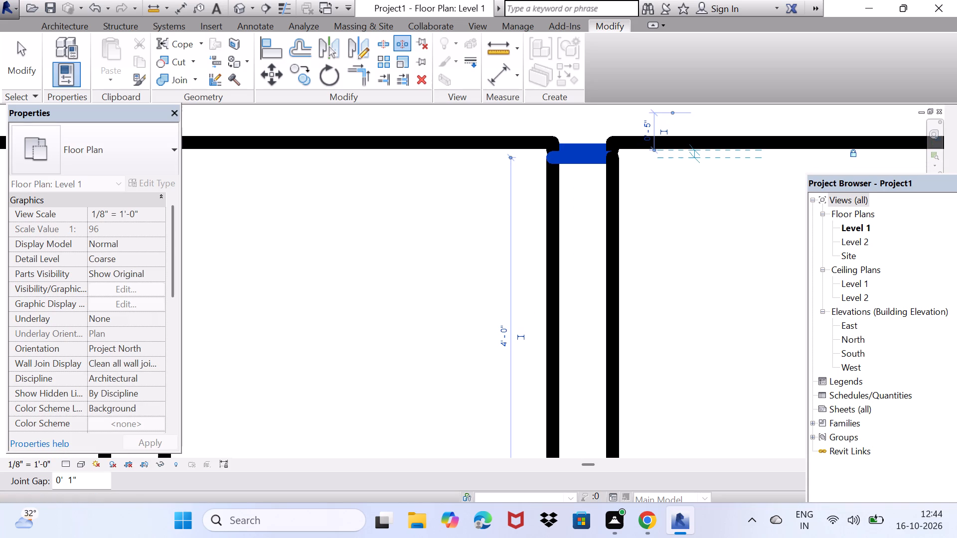
key("Escape")
key("Escape")
Delete the vertical partition segment between the two splits to open the passage.
left_click(579, 237)
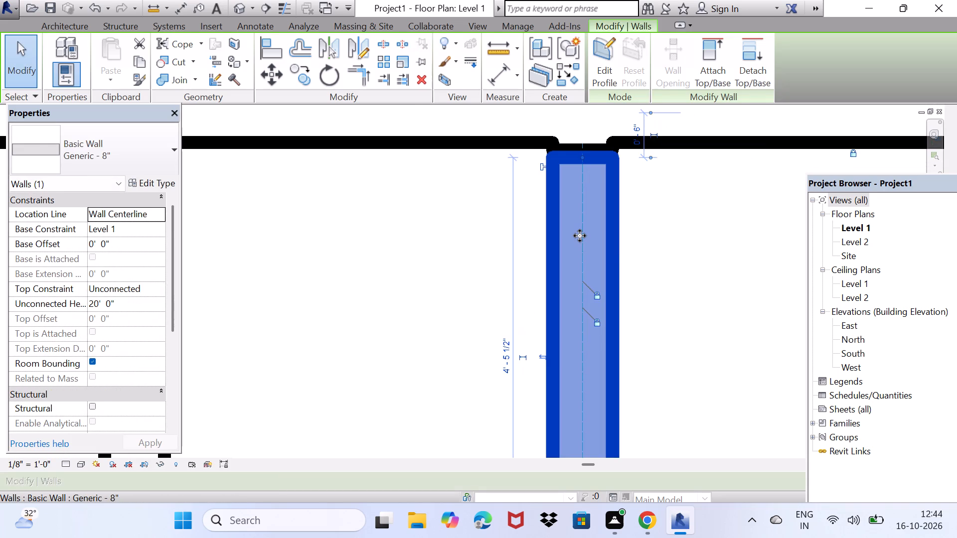
key("Delete")
Nudge the leftover partition stub north until it sits flush with the horizontal wall's south face.
scroll(580, 236, "down", 5)
scroll(586, 220, "up", 3)
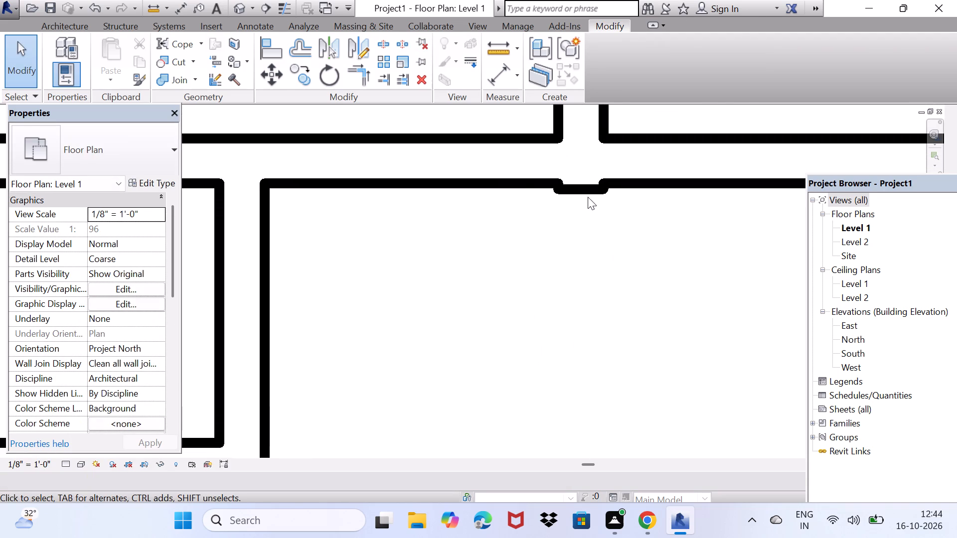
left_click(591, 186)
key("Up")
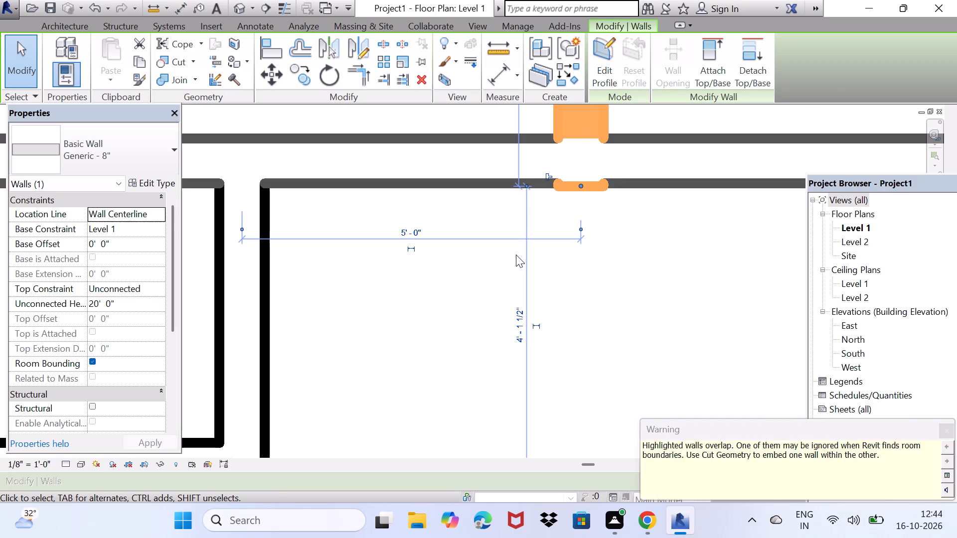
key("Up")
key("space")
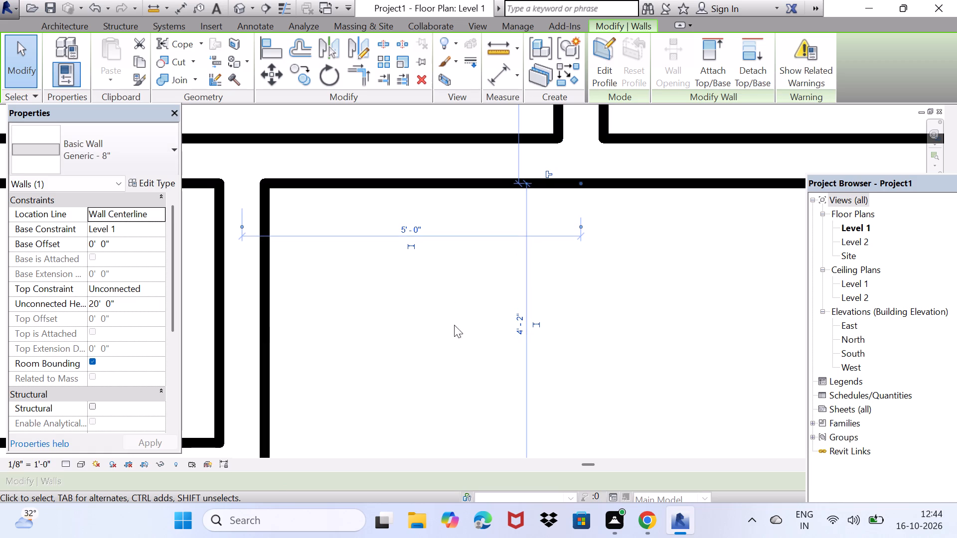
key("Escape")
Extend the small room's south wall east to the north end of the long vertical partition using Trim/Extend to Corner.
left_click_drag(438, 343, 480, 284)
scroll(485, 285, "down", 4)
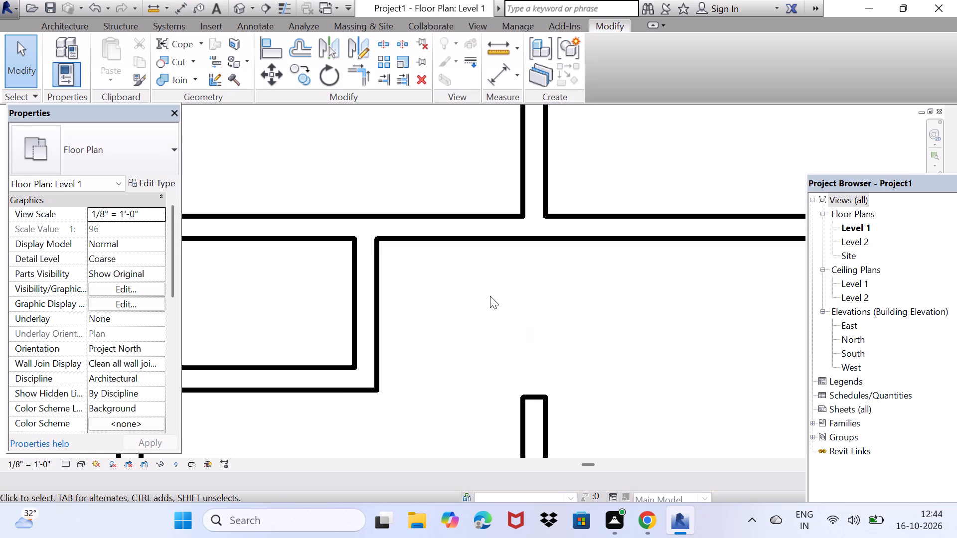
scroll(490, 296, "down", 4)
middle_click_drag(516, 336, 566, 184)
scroll(522, 205, "up", 2)
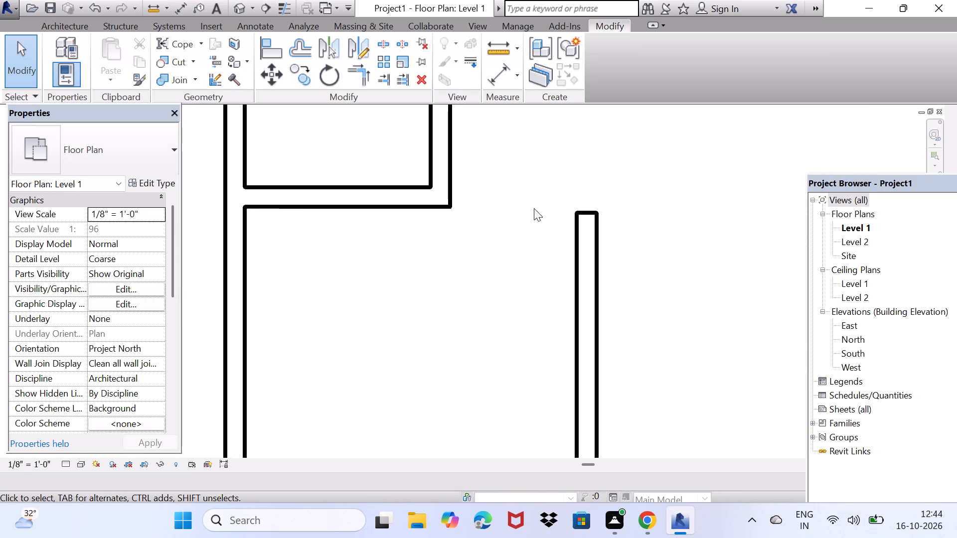
scroll(533, 208, "down", 3)
middle_click_drag(536, 223, 441, 257)
scroll(368, 243, "up", 3)
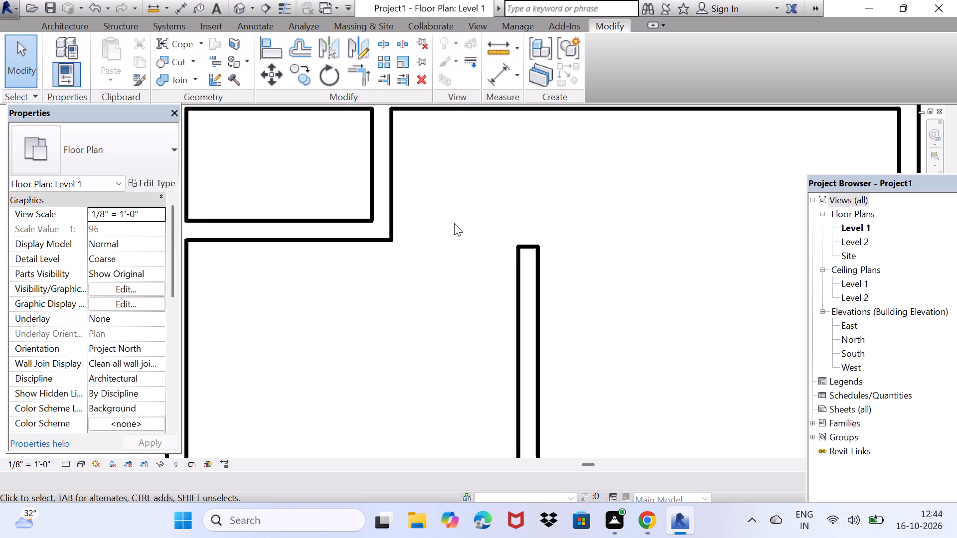
scroll(453, 221, "up", 3)
left_click(354, 78)
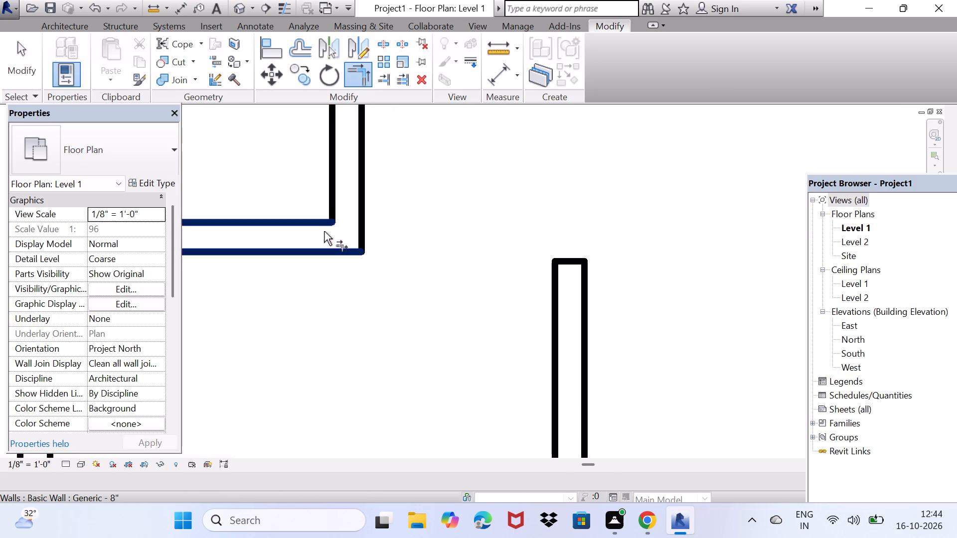
left_click(324, 231)
left_click(567, 272)
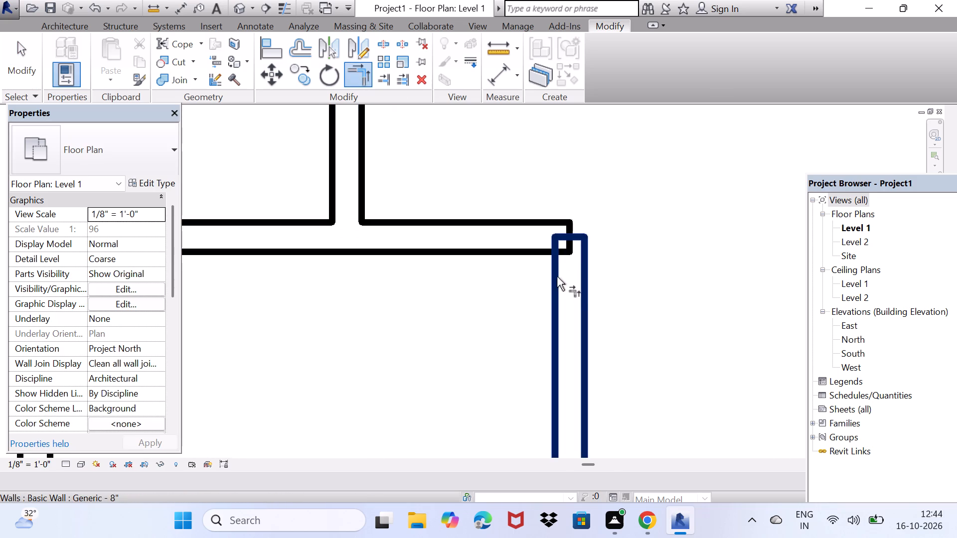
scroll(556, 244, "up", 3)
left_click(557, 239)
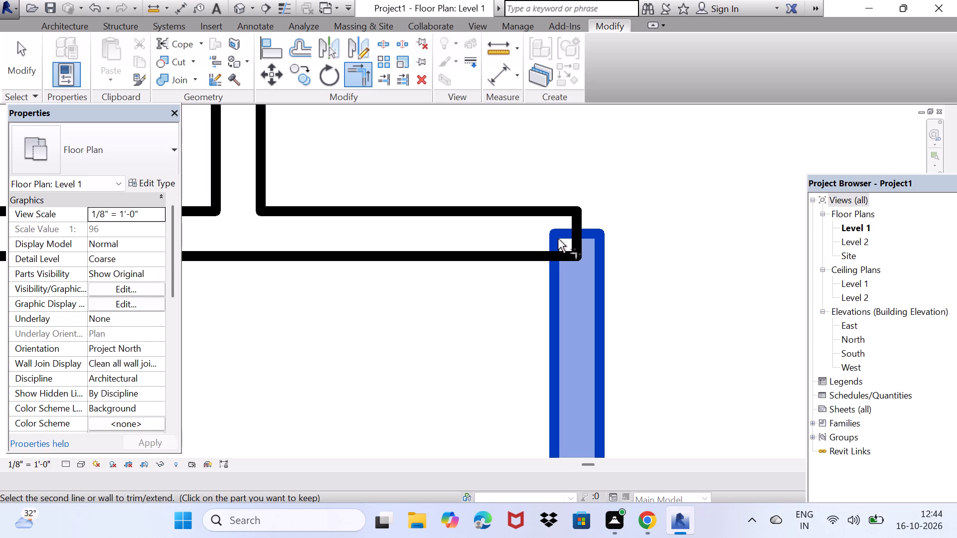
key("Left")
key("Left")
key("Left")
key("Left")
Delete the long vertical partition south of the extended horizontal wall's east end.
scroll(558, 184, "down", 4)
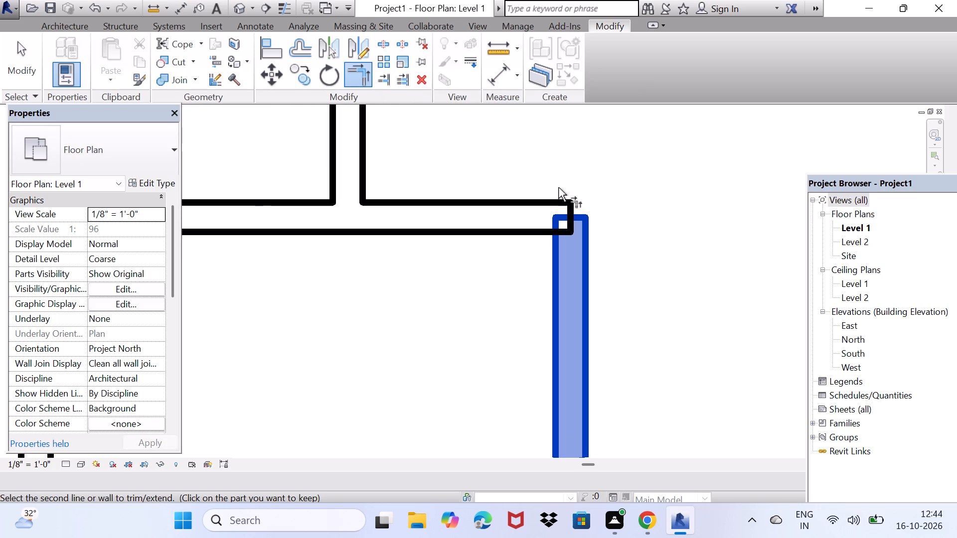
scroll(562, 224, "down", 8)
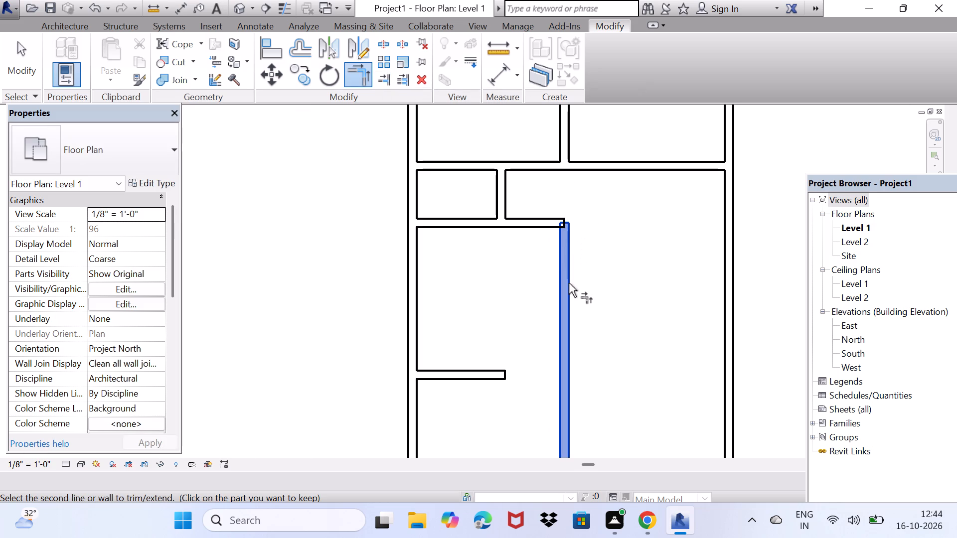
key("Delete")
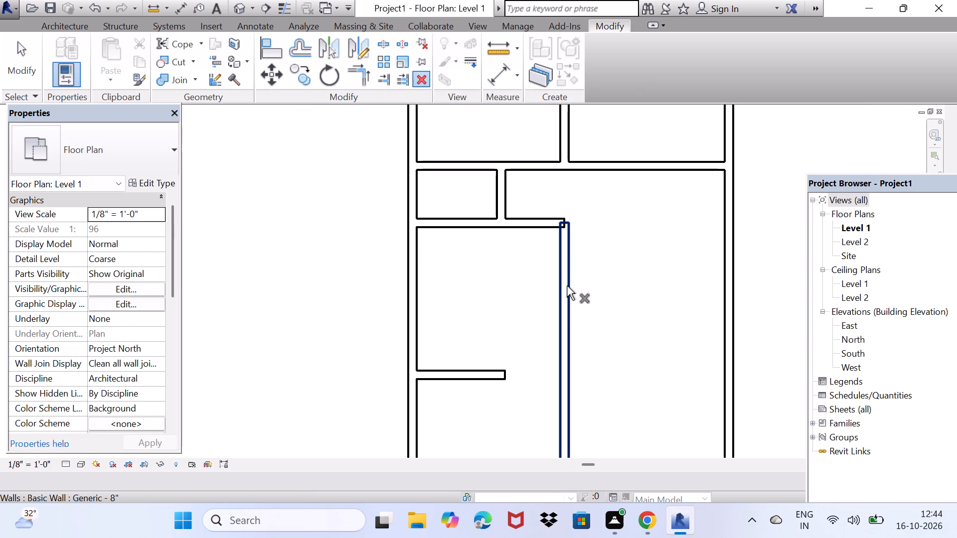
key("Delete")
left_click(420, 84)
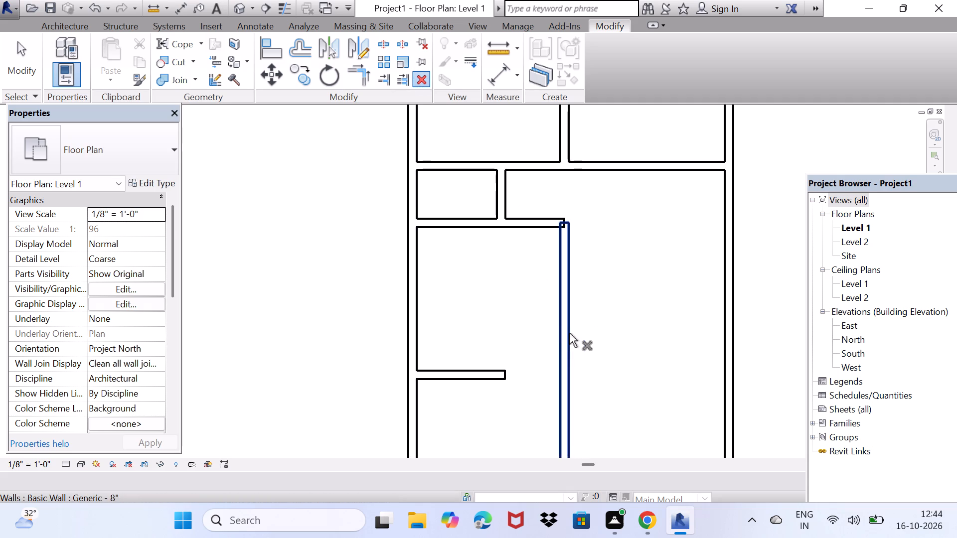
left_click(569, 333)
left_click(419, 78)
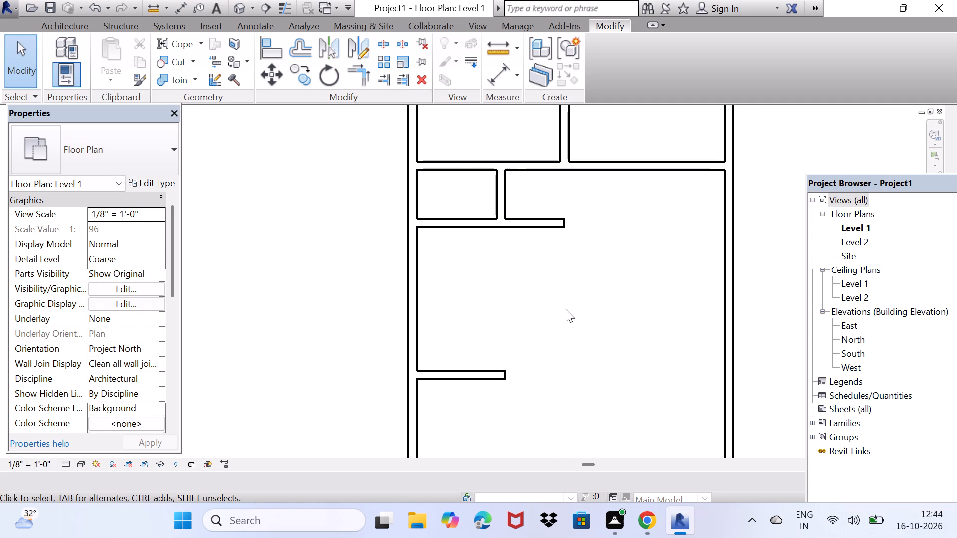
Draw a Generic - 8" wall 19' 0" south from the extended wall's east end, level with the lower horizontal partition.
scroll(566, 307, "up", 2)
scroll(578, 264, "down", 3)
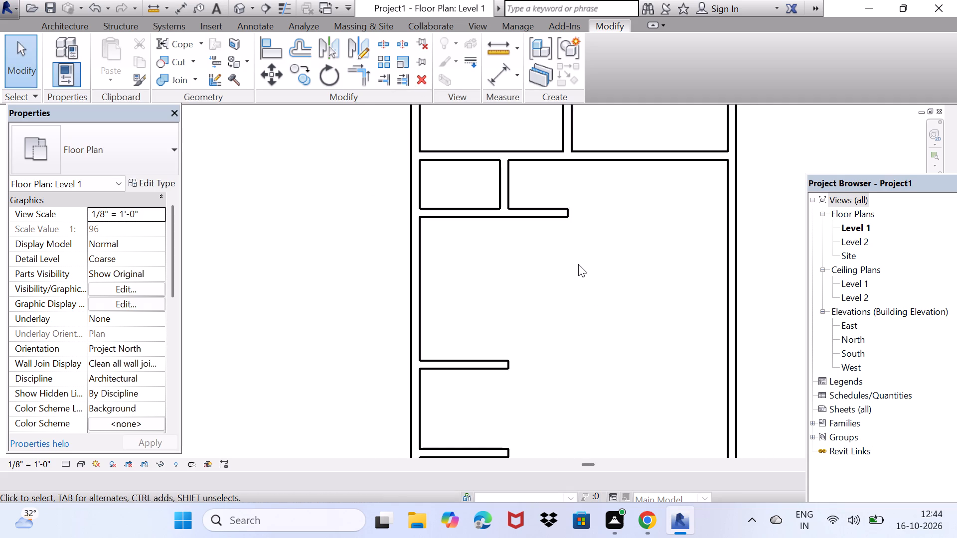
scroll(578, 264, "down", 3)
scroll(544, 354, "up", 3)
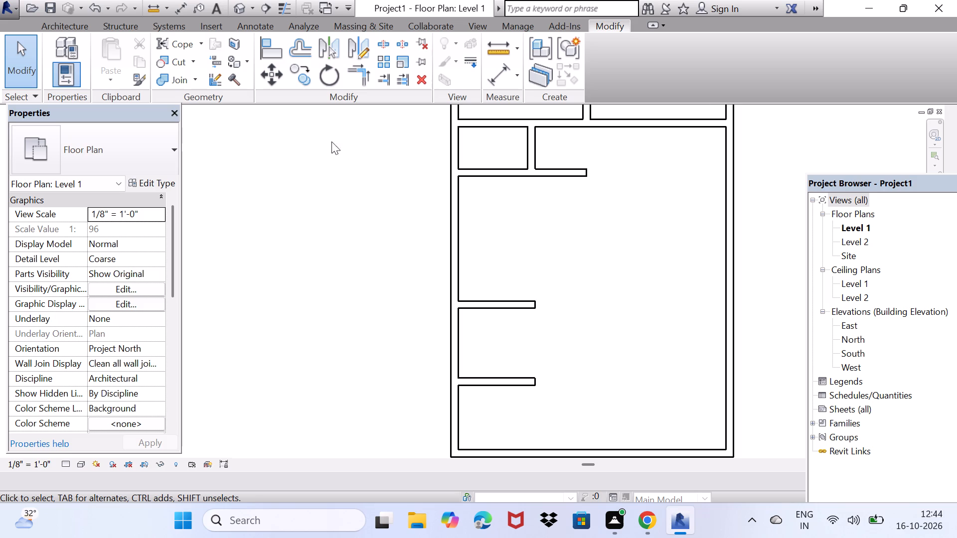
left_click(63, 22)
left_click(60, 51)
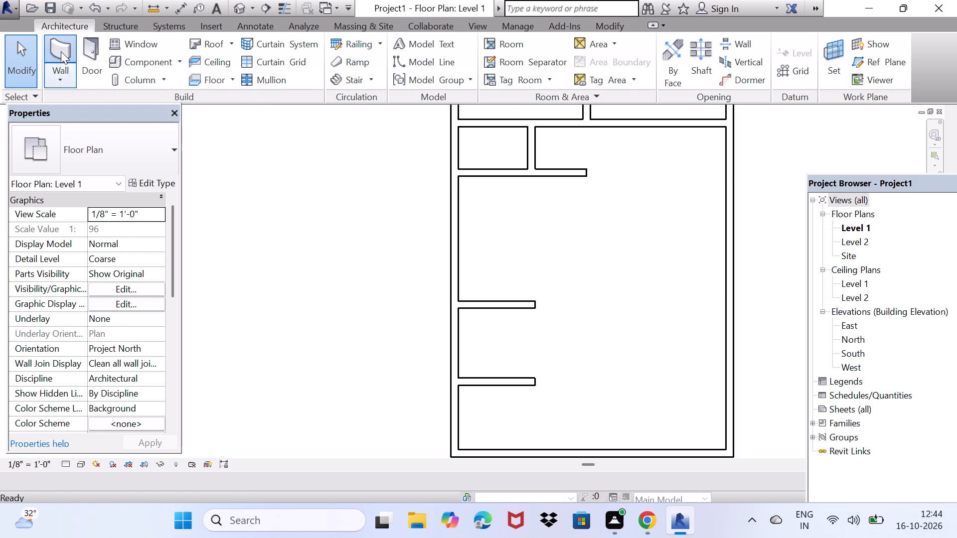
left_click(585, 169)
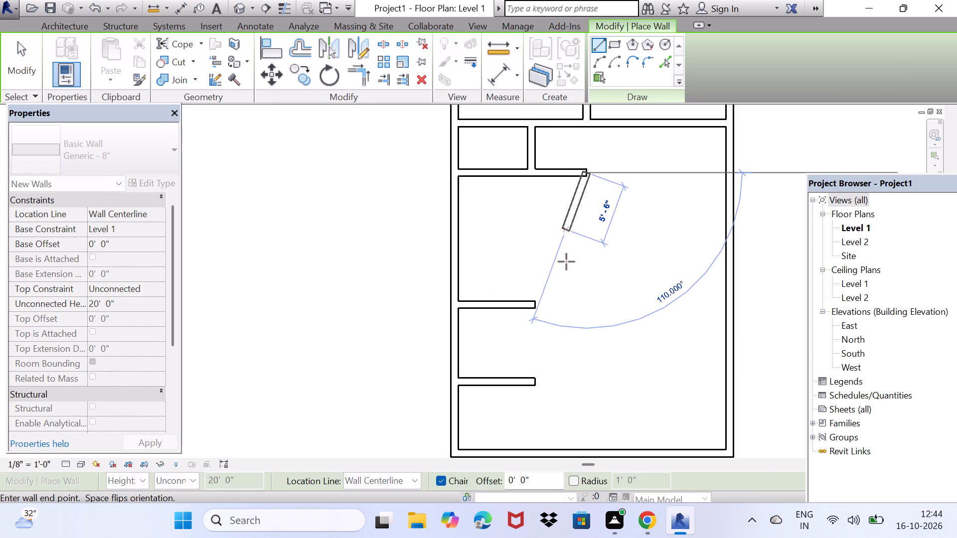
left_click(580, 382)
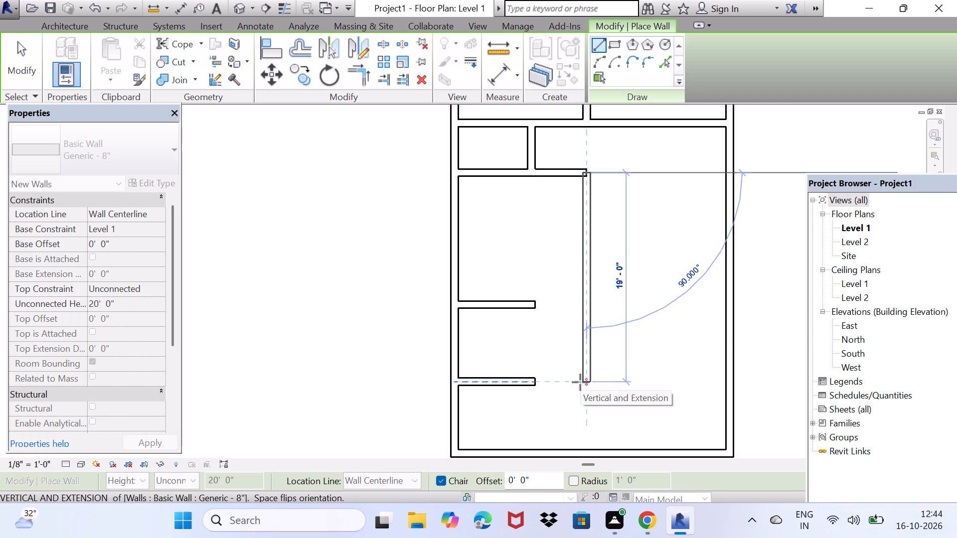
Continue the wall west about 6' 6" from the new vertical wall's south end, overlapping the lower partition, and finish drawing walls.
left_click(517, 387)
scroll(582, 379, "up", 1)
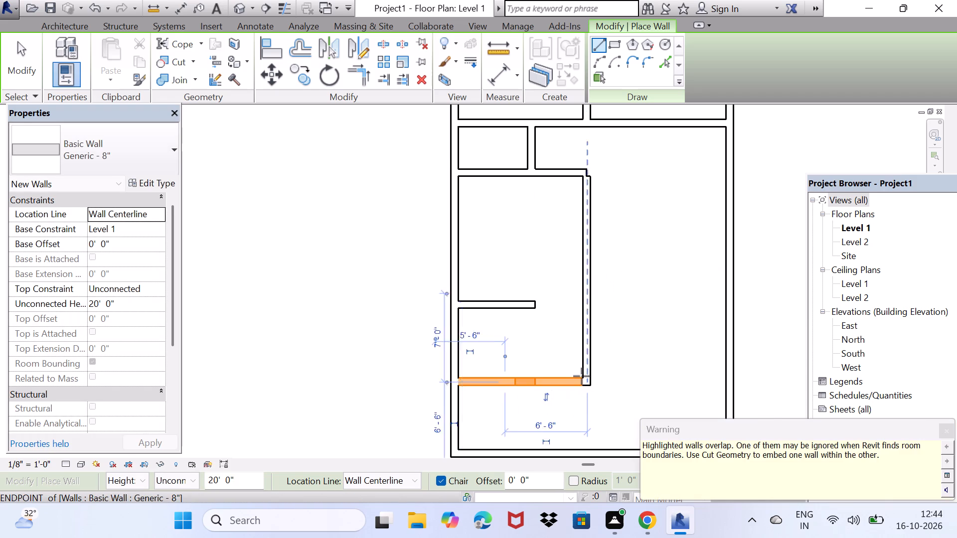
scroll(582, 376, "up", 1)
key("space")
left_click_drag(613, 343, 628, 319)
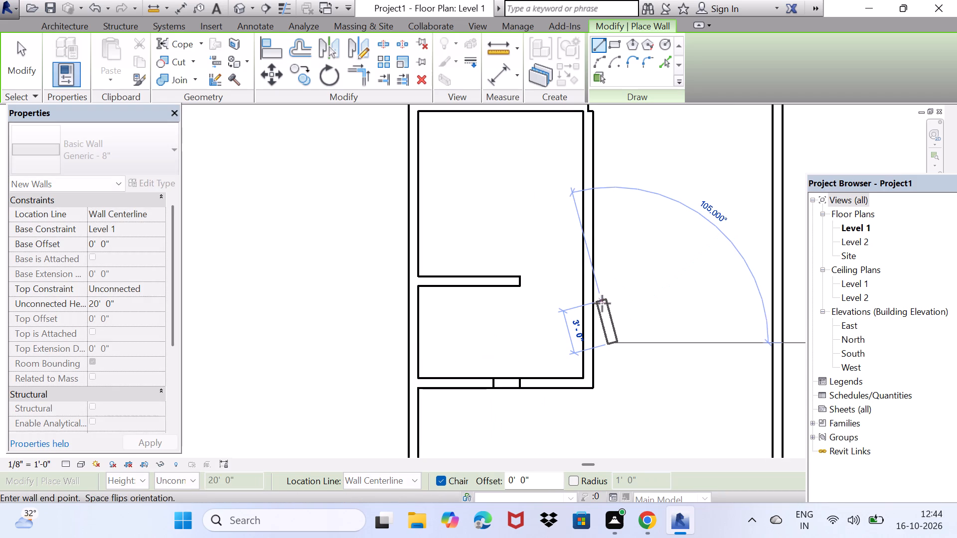
key("Escape")
scroll(554, 336, "up", 4)
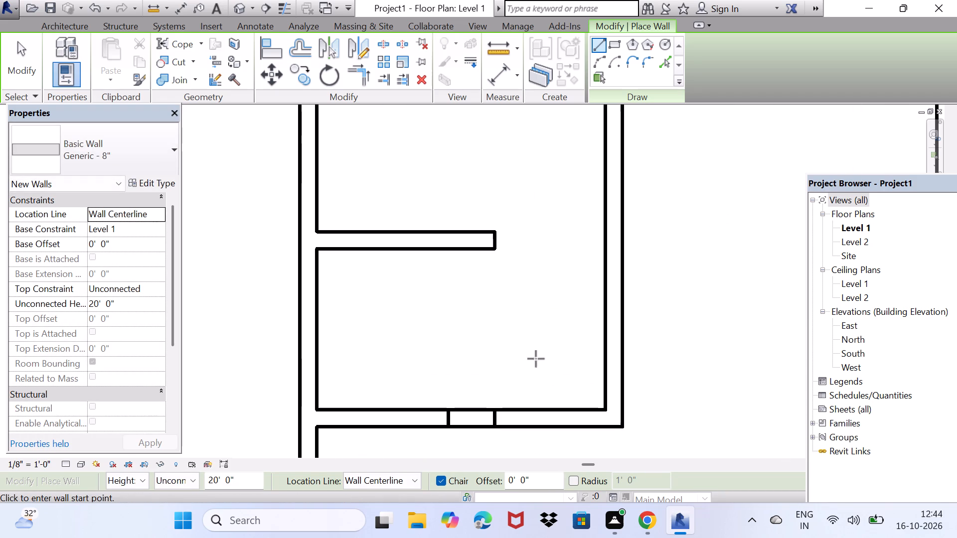
key("space")
scroll(534, 335, "down", 3)
middle_click_drag(541, 321, 521, 494)
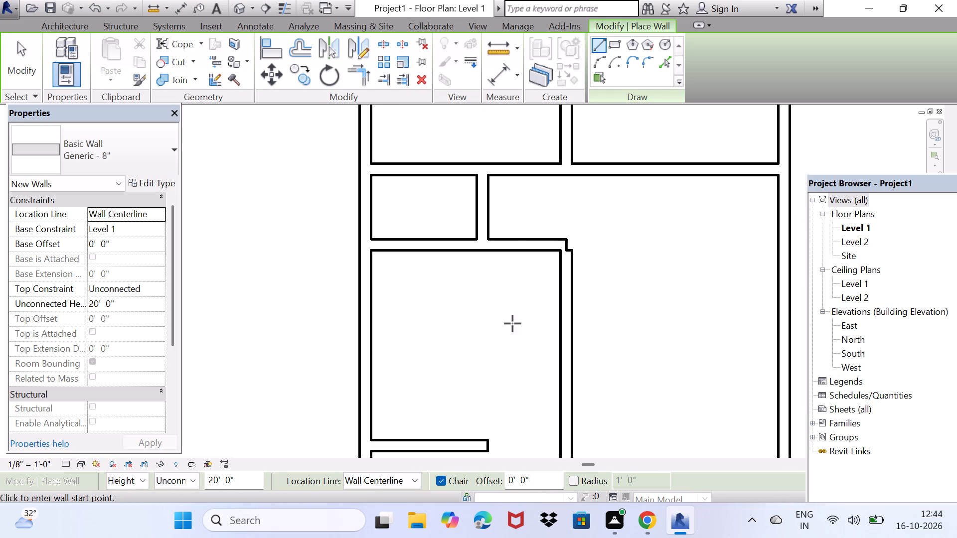
scroll(524, 240, "up", 6)
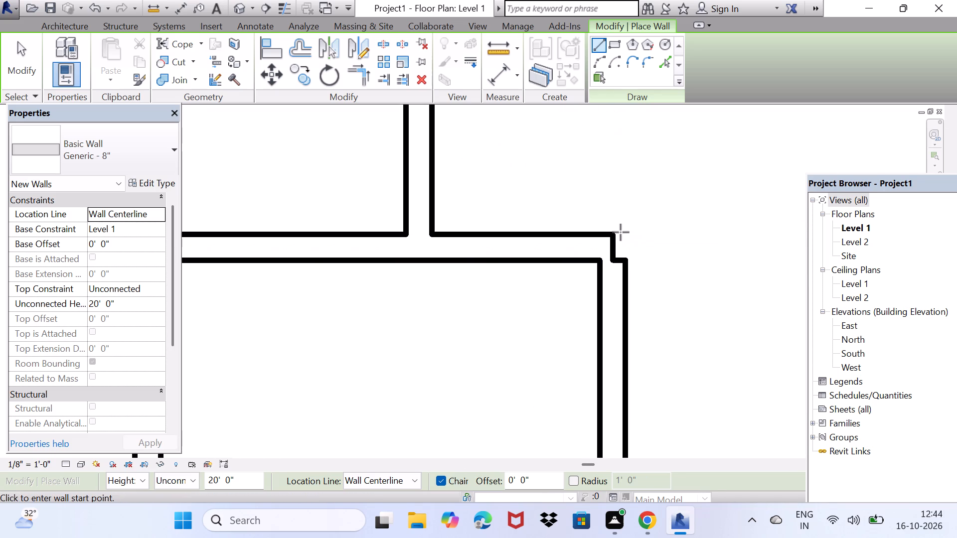
key("space")
key("Escape")
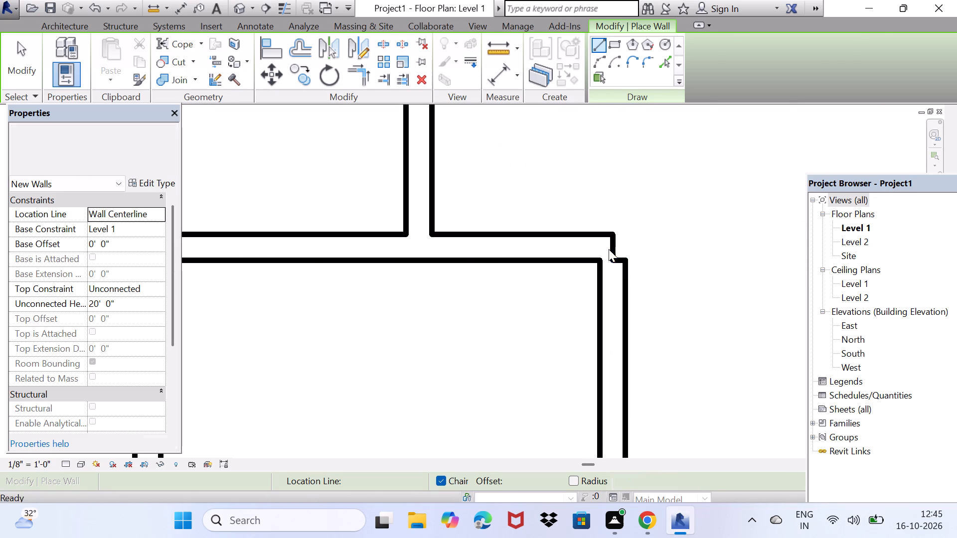
key("Escape")
Nudge the new vertical wall west until its east face is flush with the east end of the small room's south wall.
left_click(609, 249)
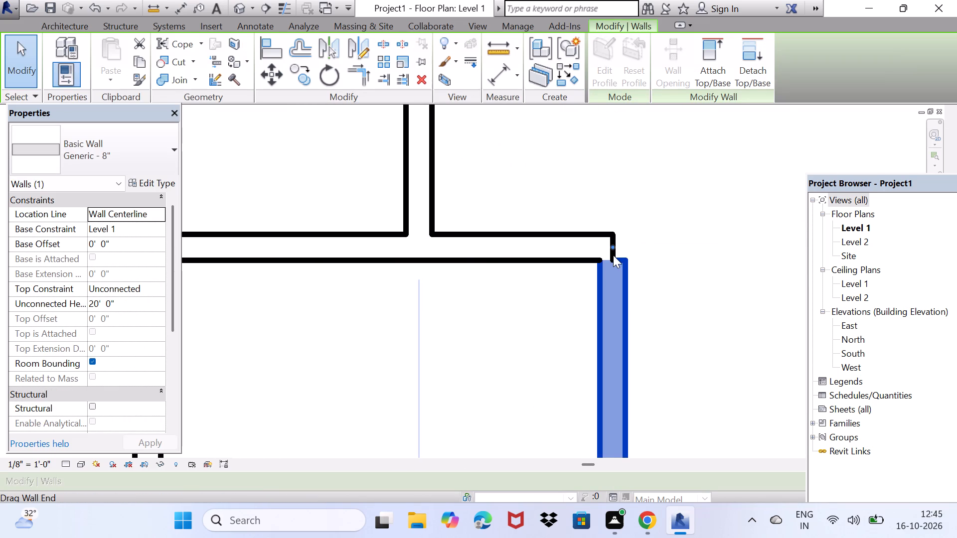
key("Right")
key("Right")
key("Right")
key("Left")
key("Left")
key("Left")
key("Left")
key("Left")
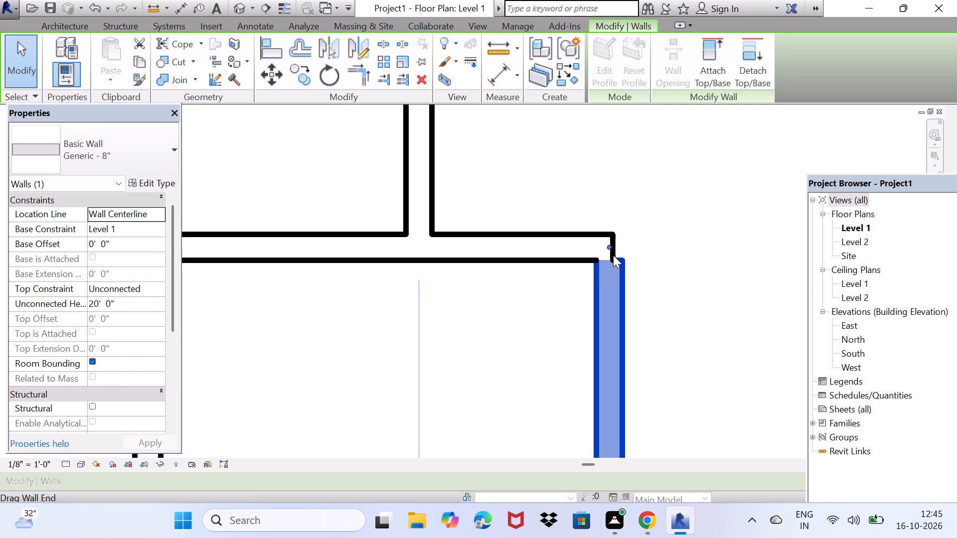
key("Left")
key("Left")
key("Left")
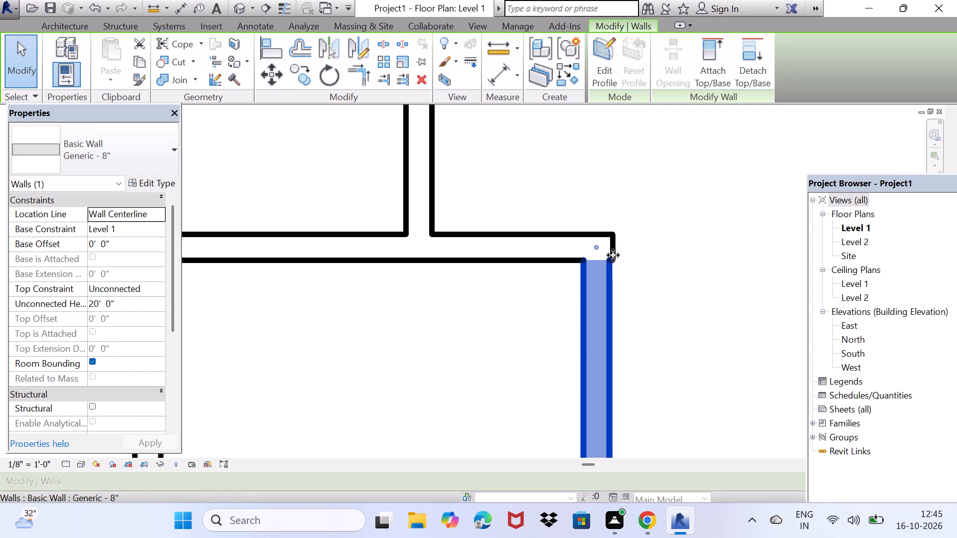
key("Right")
key("space")
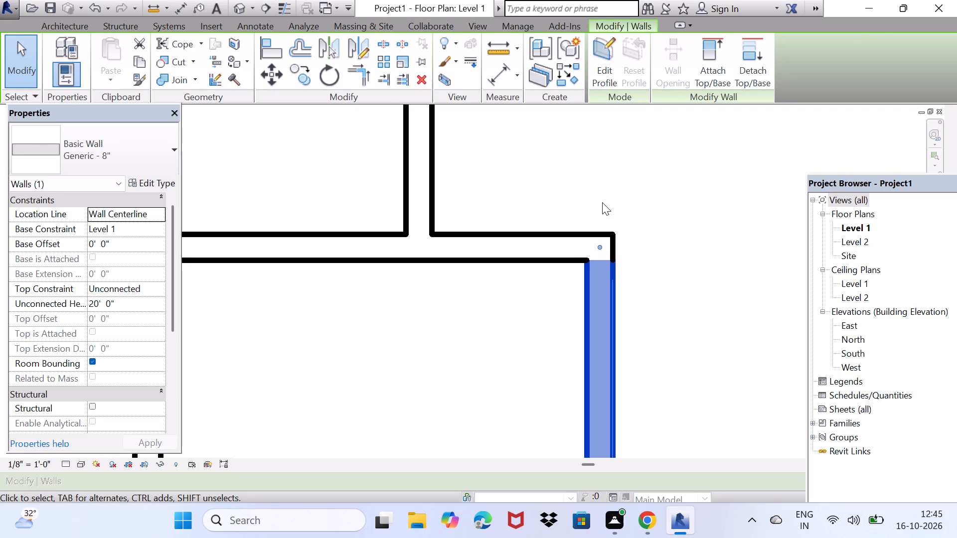
key("Escape")
Nudge the west end of the overlapping lower wall segment west until the segment is 6' 11" long.
scroll(665, 221, "down", 9)
middle_click_drag(607, 302, 622, 247)
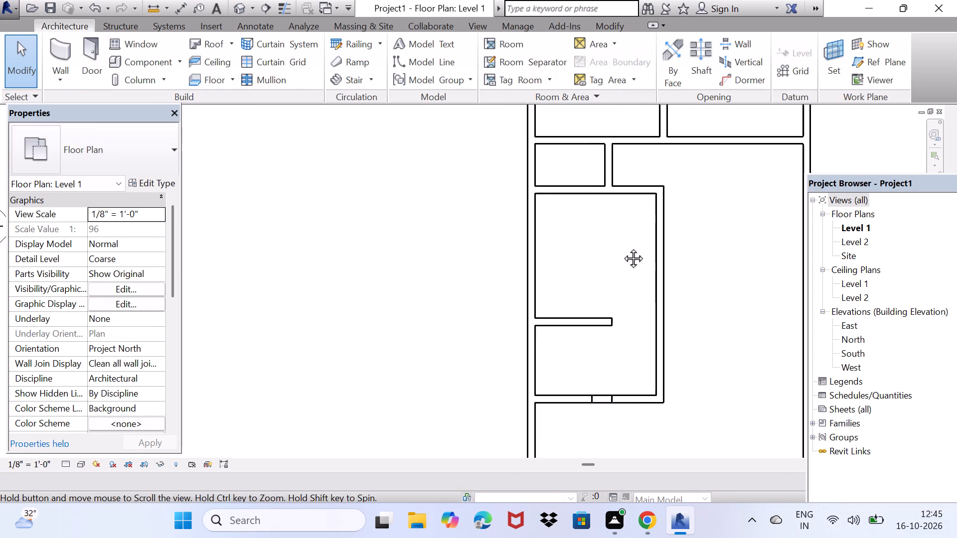
middle_click_drag(622, 247, 624, 221)
scroll(565, 379, "up", 7)
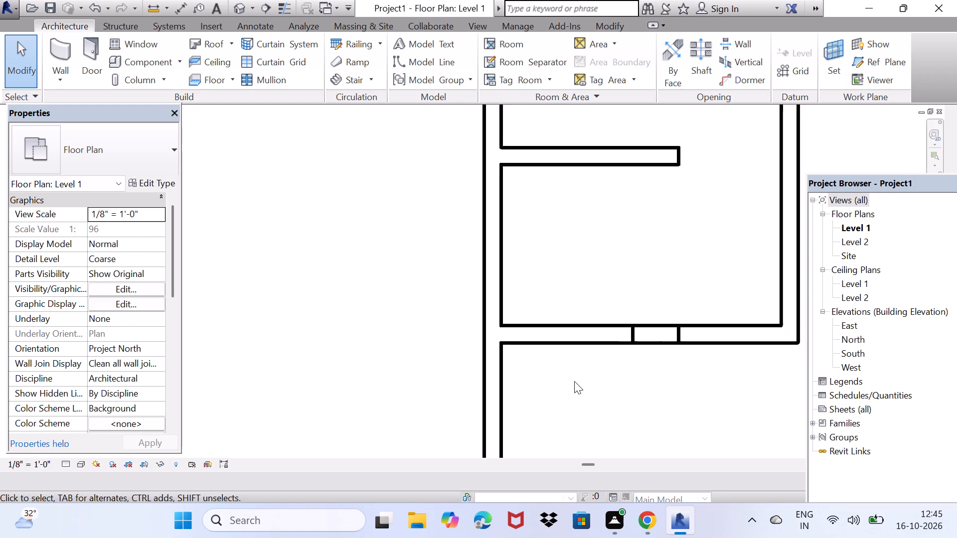
scroll(574, 381, "up", 2)
scroll(691, 292, "up", 3)
scroll(656, 320, "up", 3)
scroll(661, 318, "down", 4)
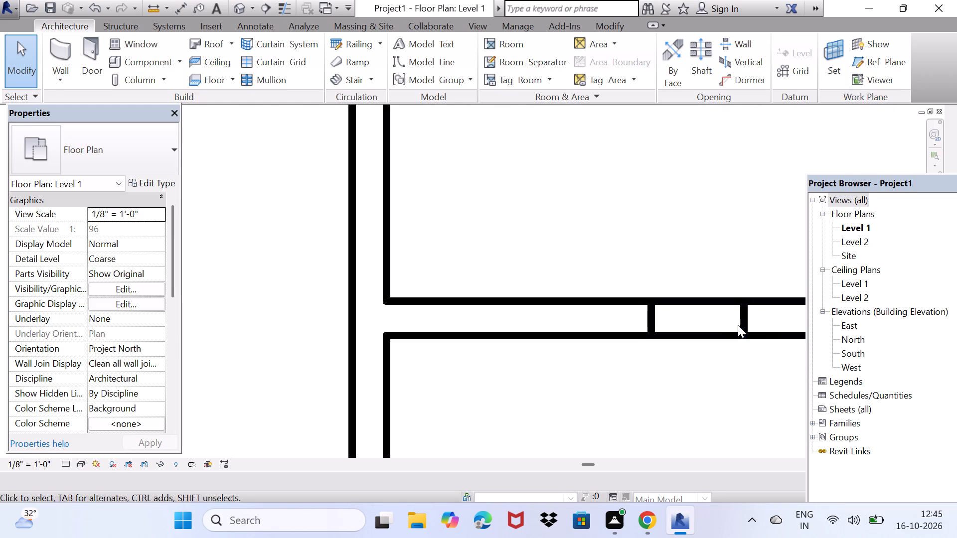
scroll(761, 321, "up", 3)
left_click(734, 319)
scroll(732, 321, "down", 7)
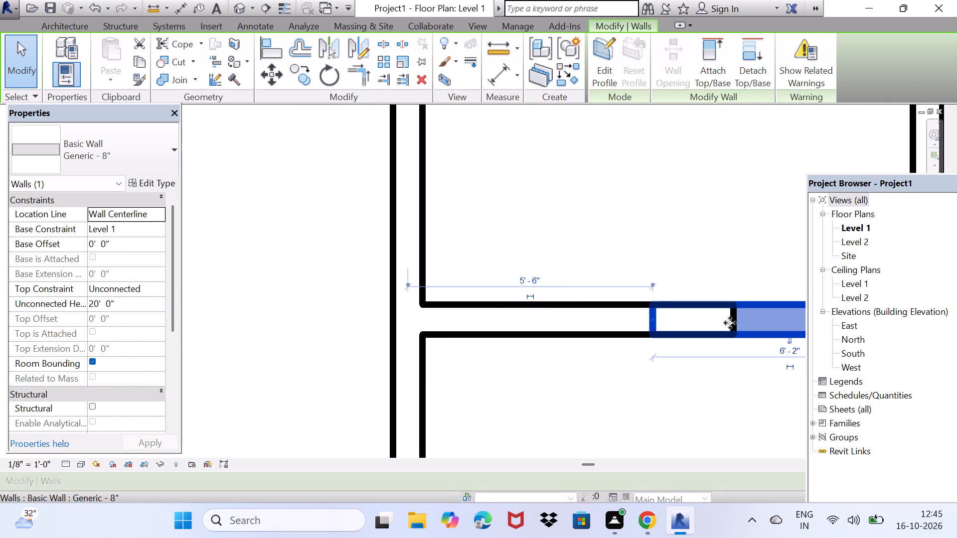
scroll(730, 323, "down", 1)
middle_click_drag(726, 323, 491, 322)
scroll(525, 317, "up", 2)
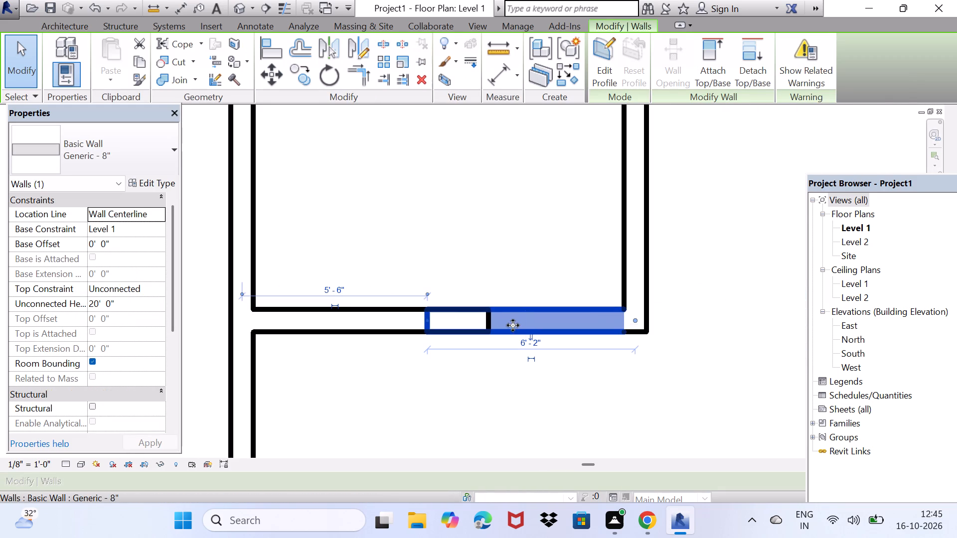
key("Left")
key("Left")
key("Left")
key("Left")
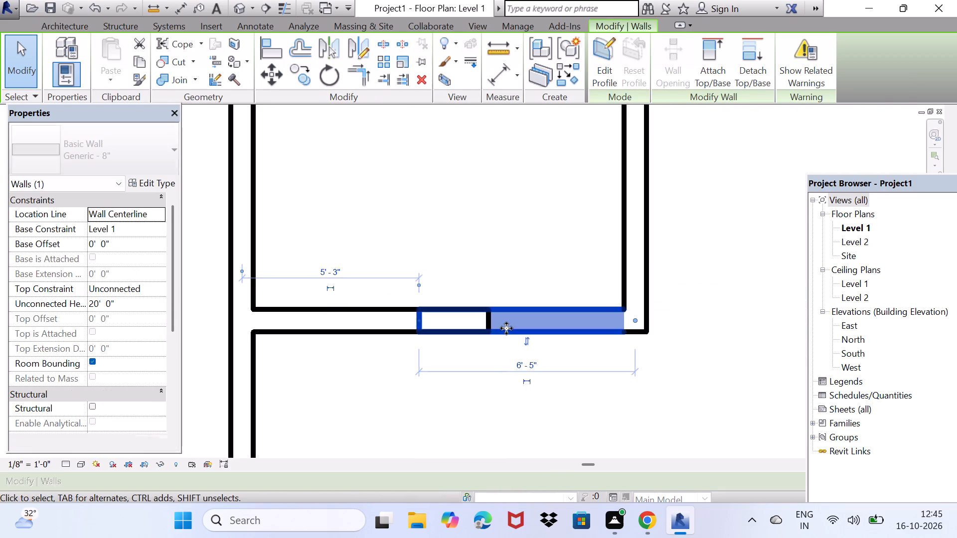
key("Left")
key("Left")
key("Left")
key("Left")
key("Left")
key("space")
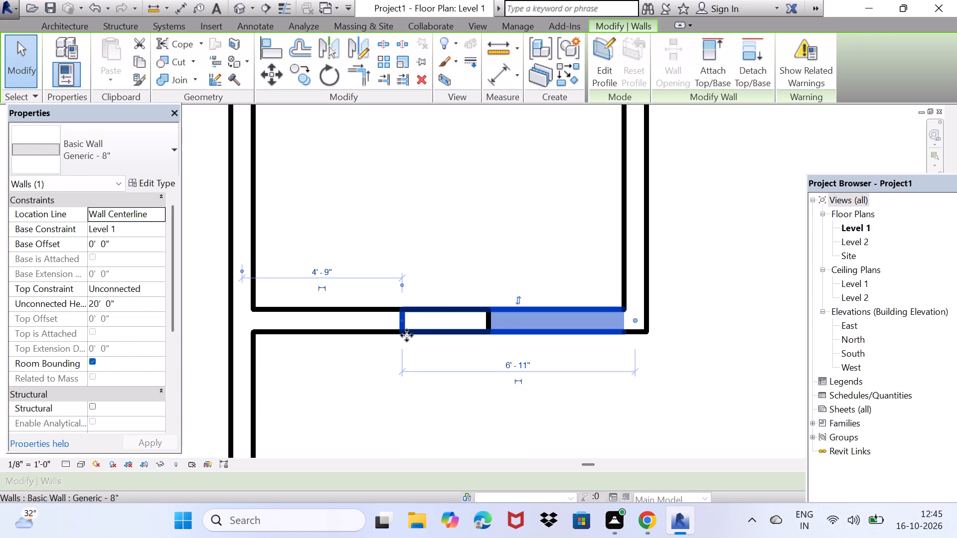
key("Escape")
key("Escape")
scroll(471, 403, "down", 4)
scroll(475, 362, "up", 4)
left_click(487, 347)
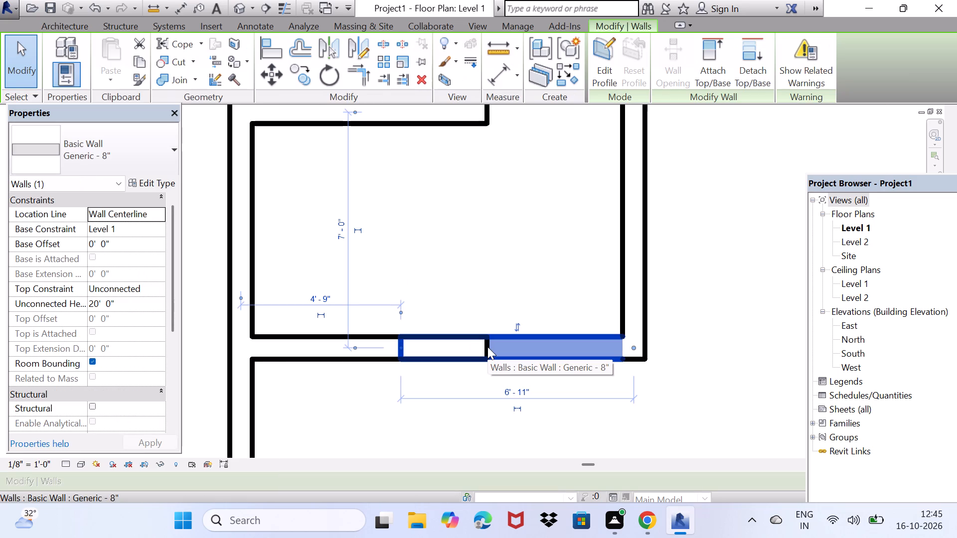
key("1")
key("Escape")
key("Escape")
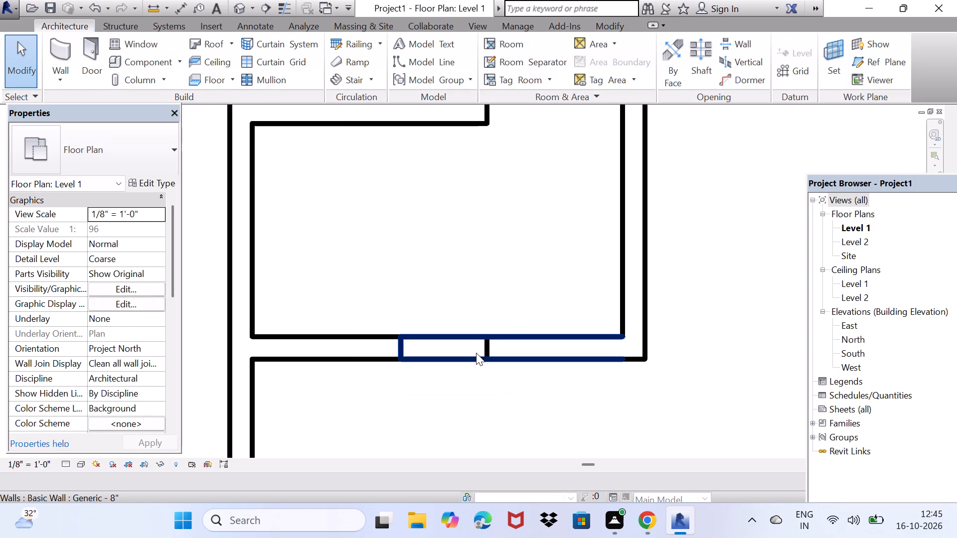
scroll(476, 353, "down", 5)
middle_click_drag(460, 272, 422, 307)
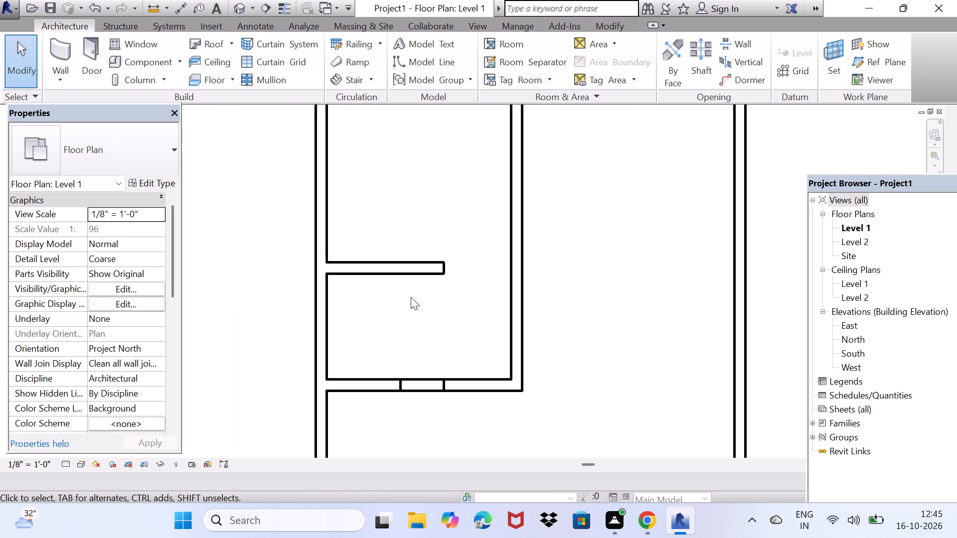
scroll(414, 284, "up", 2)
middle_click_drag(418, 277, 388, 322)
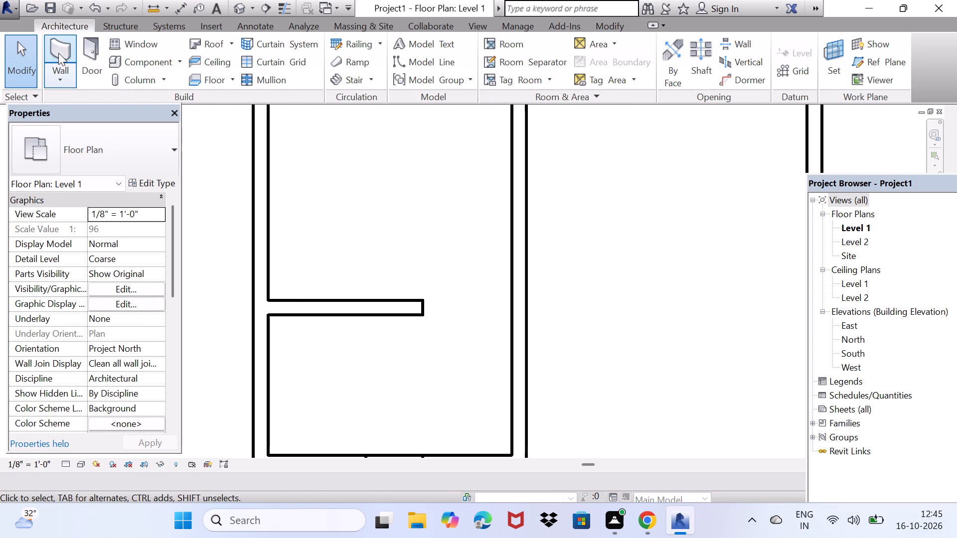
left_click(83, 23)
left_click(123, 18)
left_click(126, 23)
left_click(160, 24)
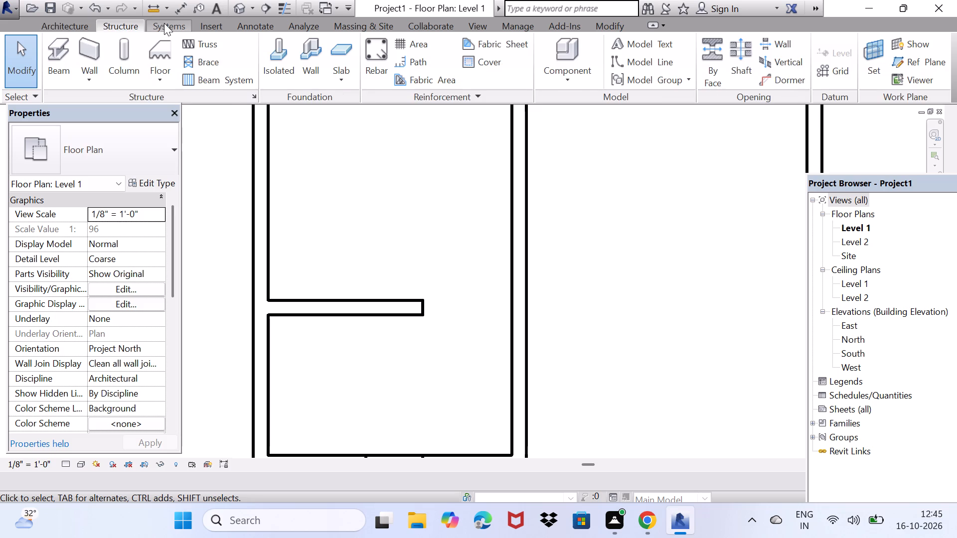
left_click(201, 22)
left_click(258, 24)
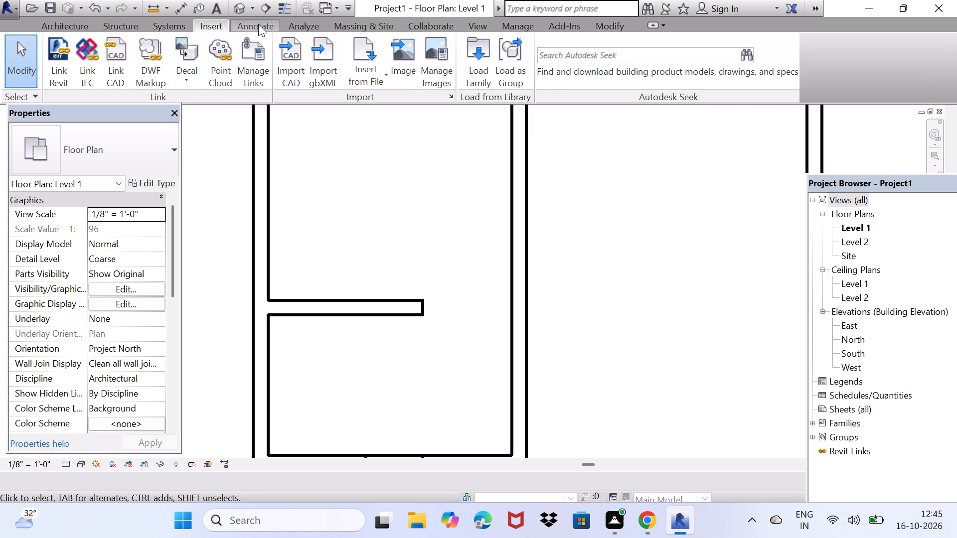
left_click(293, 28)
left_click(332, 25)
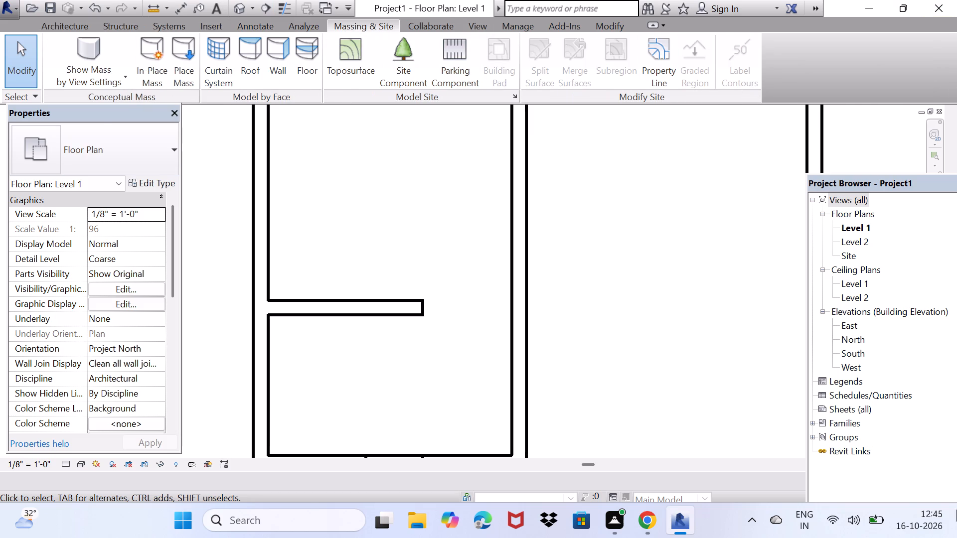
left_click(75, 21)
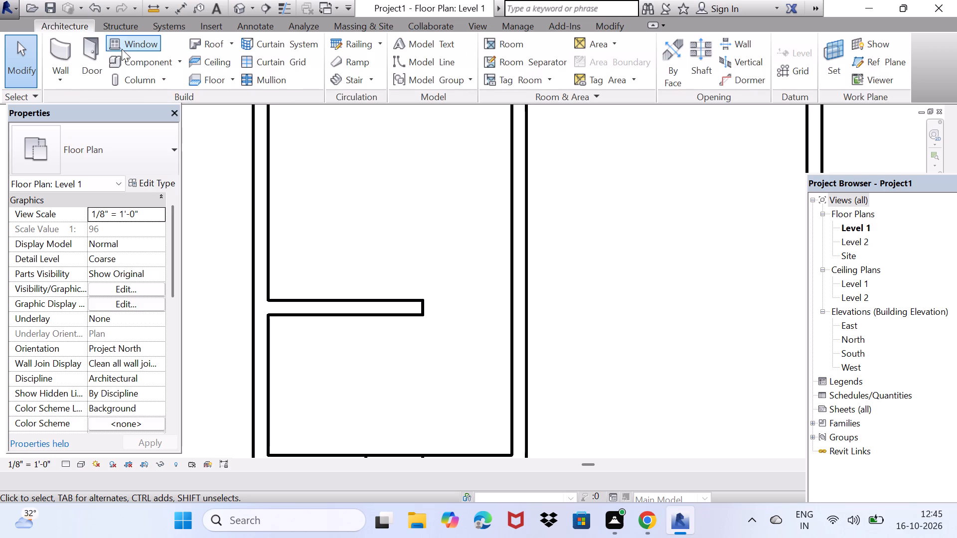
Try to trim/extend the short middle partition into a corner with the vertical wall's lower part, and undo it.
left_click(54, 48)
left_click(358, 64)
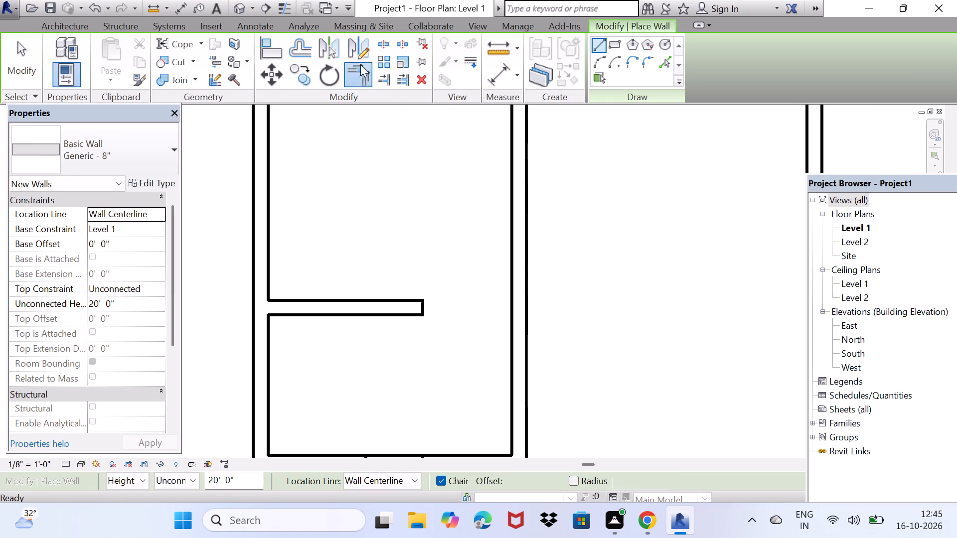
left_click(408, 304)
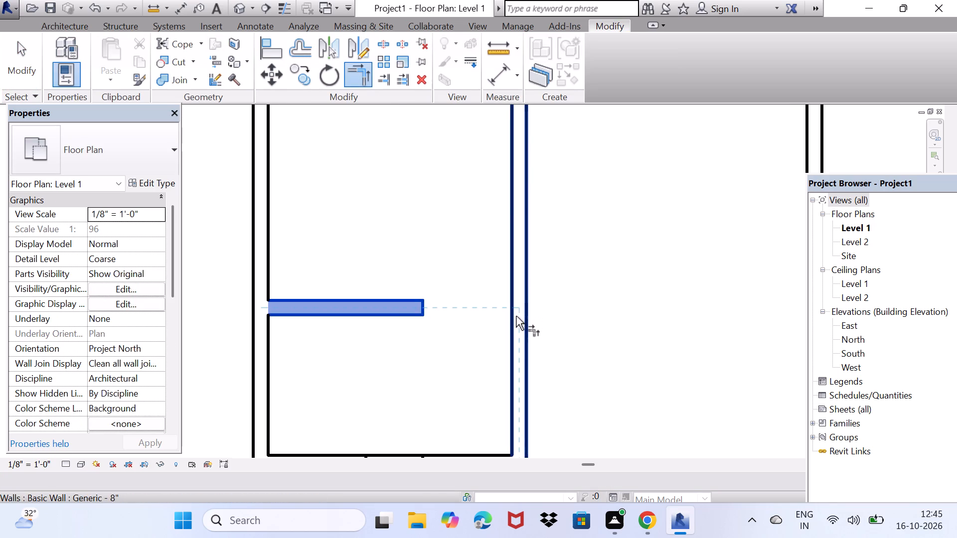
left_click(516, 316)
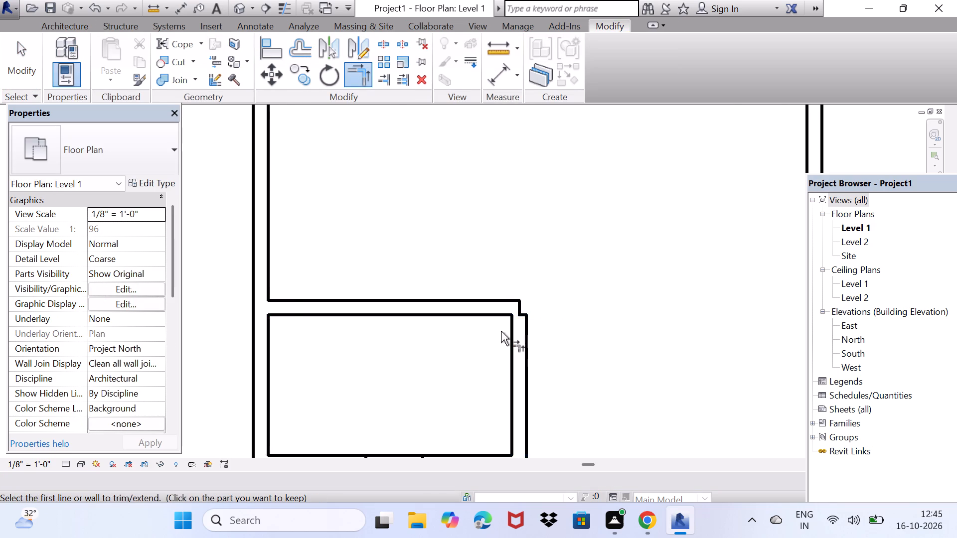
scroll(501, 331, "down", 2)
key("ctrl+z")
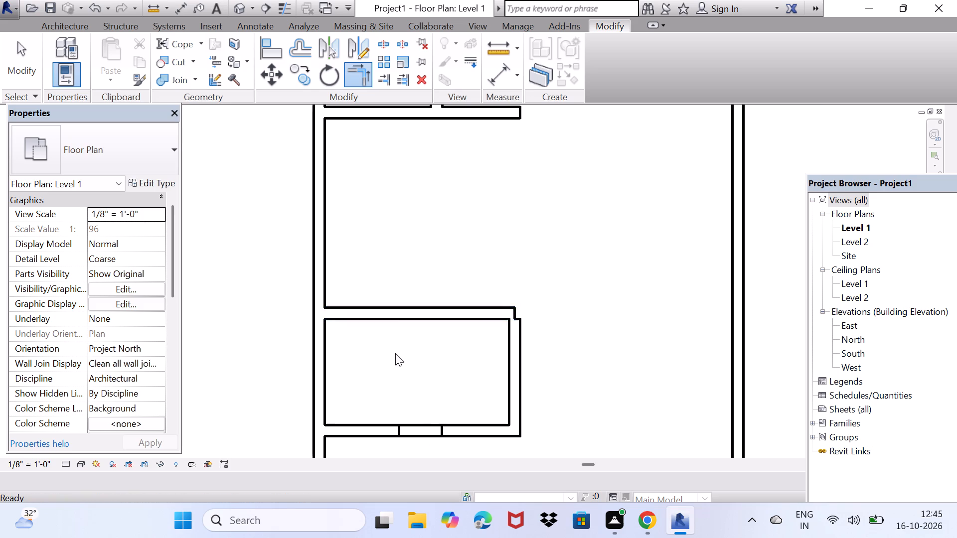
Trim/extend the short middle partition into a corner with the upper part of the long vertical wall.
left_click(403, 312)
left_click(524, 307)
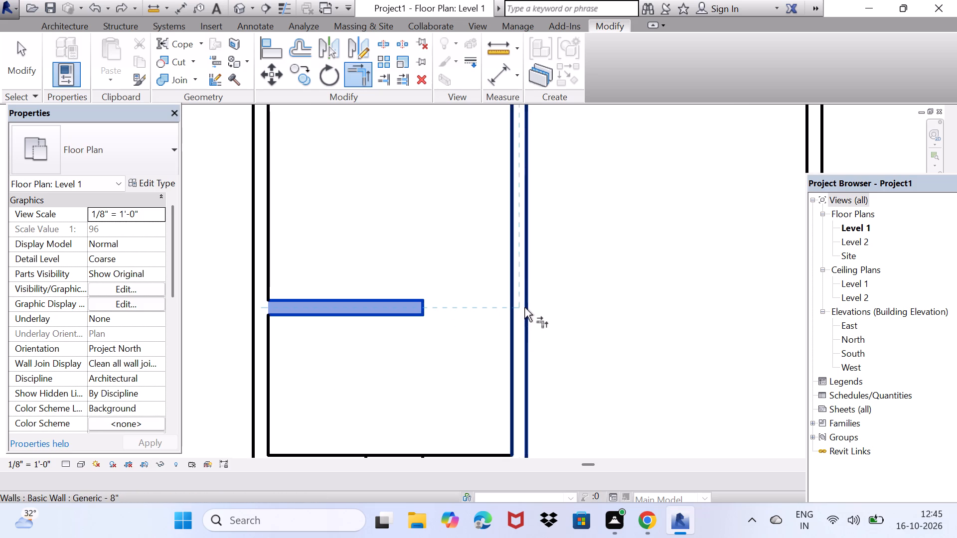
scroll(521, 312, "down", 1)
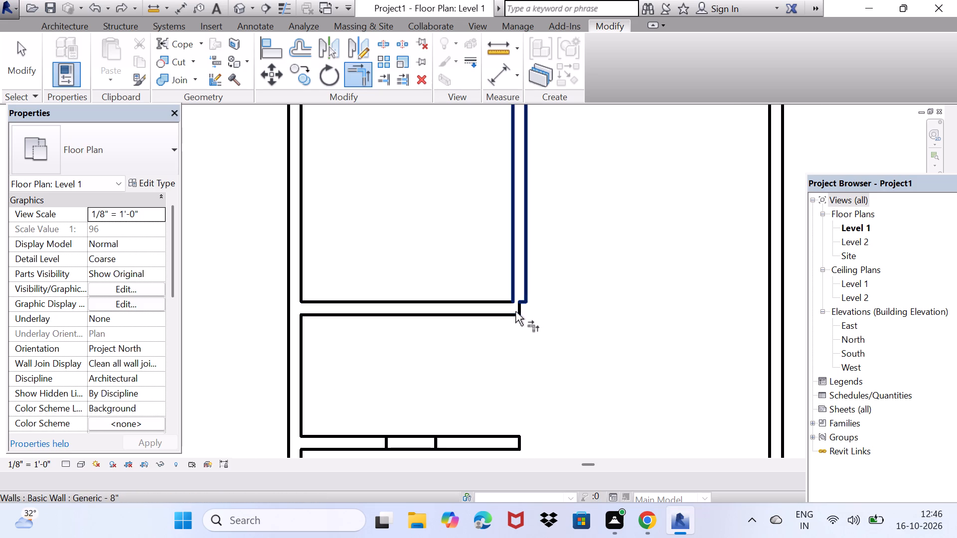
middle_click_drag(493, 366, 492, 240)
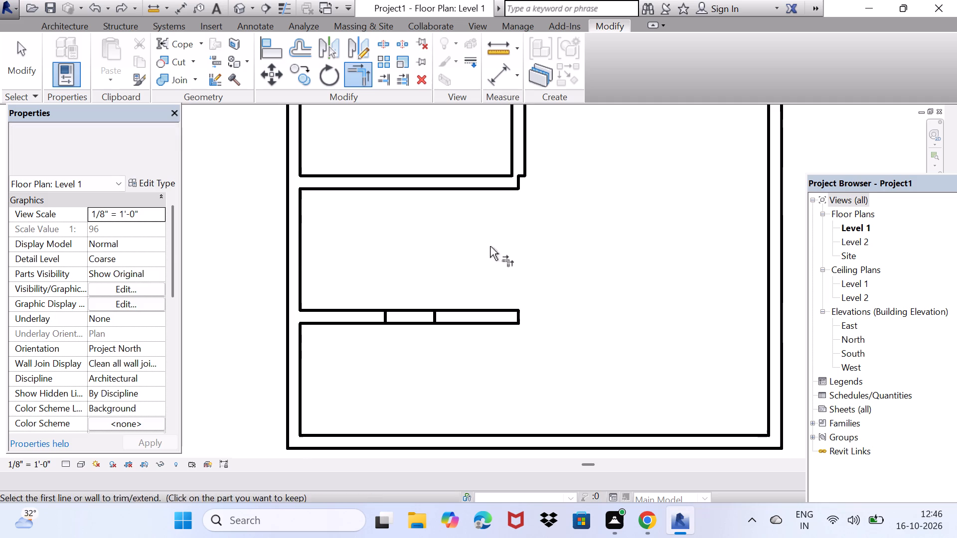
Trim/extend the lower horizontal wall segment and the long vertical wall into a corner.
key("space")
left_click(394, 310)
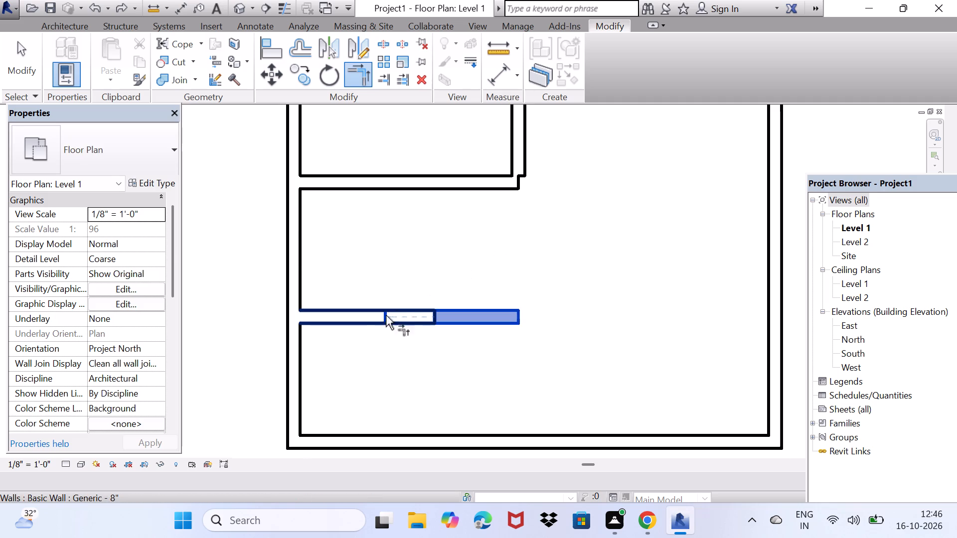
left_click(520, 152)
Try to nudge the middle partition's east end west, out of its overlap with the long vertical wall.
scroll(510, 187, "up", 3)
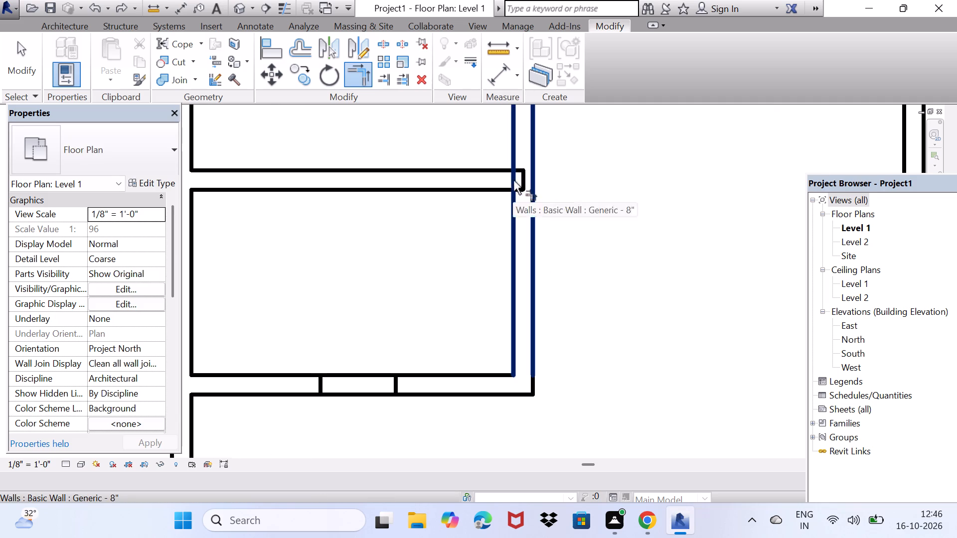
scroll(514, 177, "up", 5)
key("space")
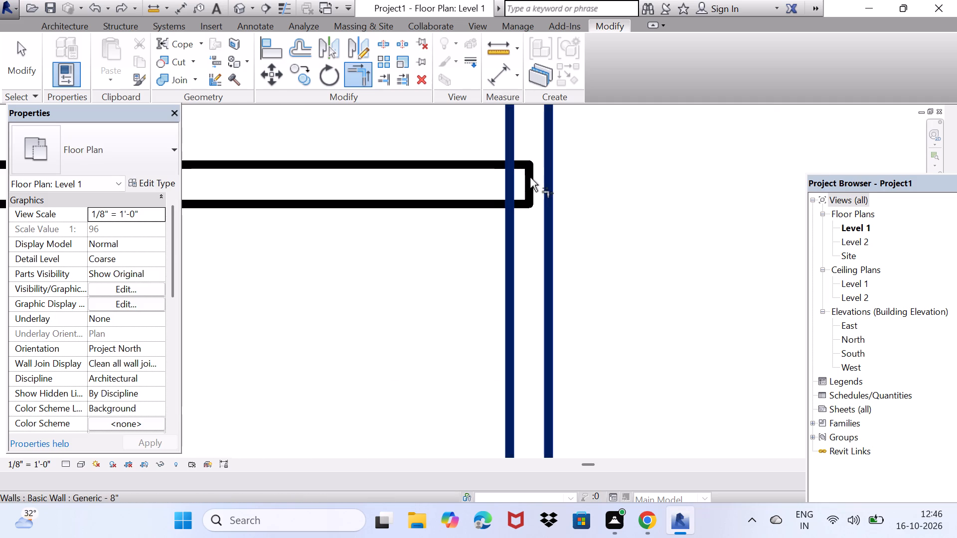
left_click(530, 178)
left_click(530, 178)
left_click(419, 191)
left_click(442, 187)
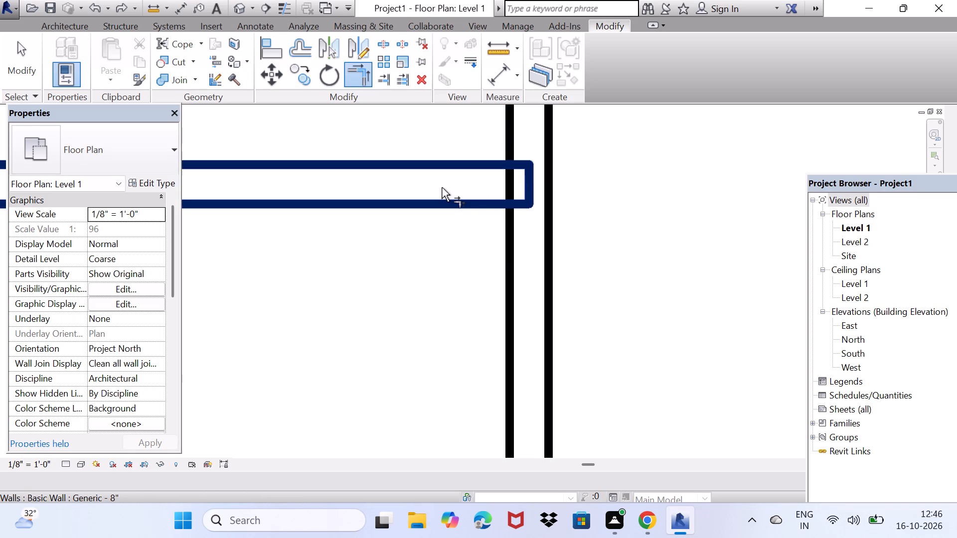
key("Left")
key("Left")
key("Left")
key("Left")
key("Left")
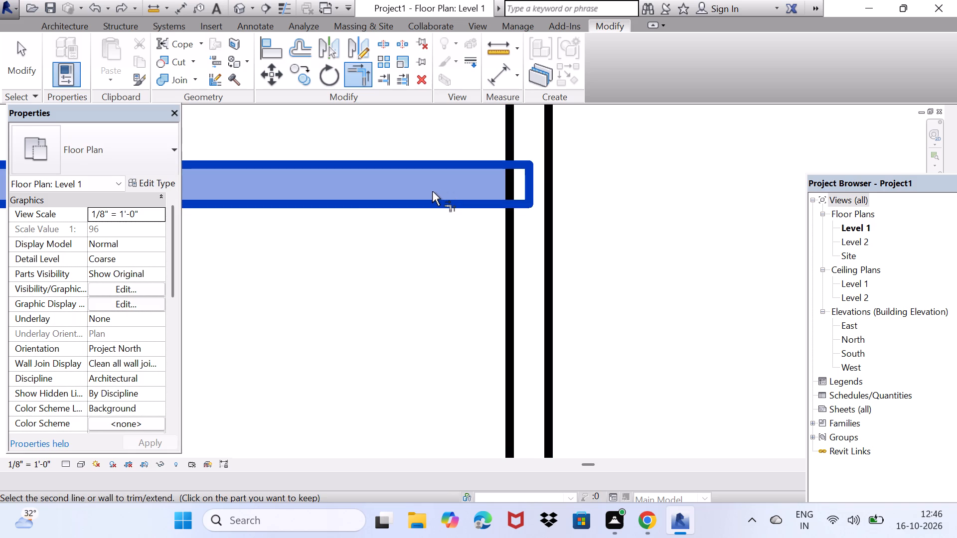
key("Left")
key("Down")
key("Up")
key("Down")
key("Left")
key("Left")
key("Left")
Delete the horizontal middle partition that overlaps the long vertical wall.
scroll(413, 233, "down", 11)
scroll(360, 289, "up", 2)
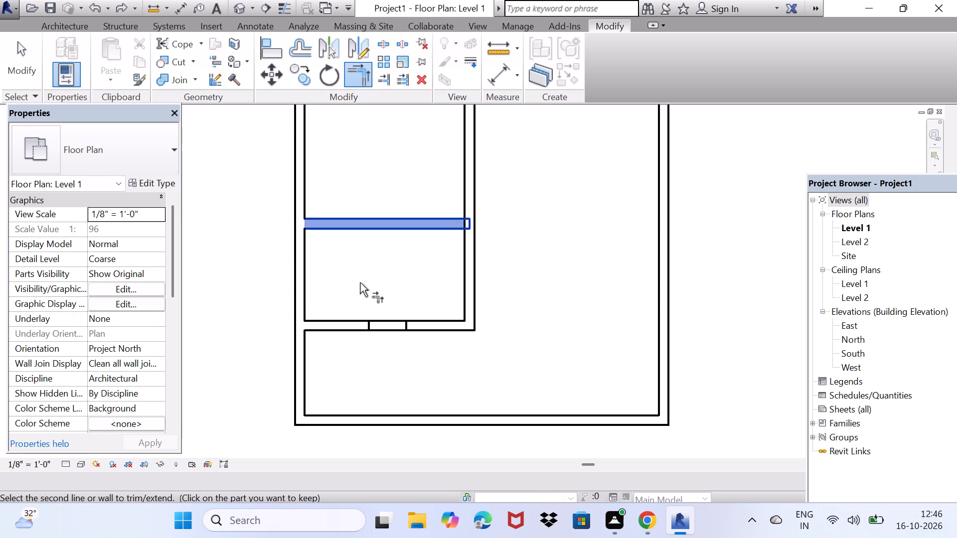
scroll(360, 282, "up", 1)
middle_click_drag(379, 269, 397, 324)
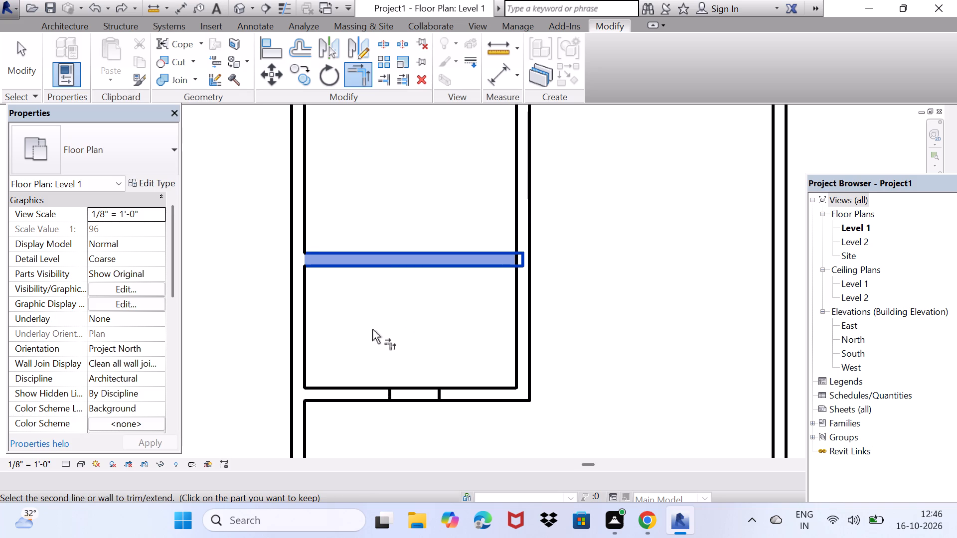
key("Delete")
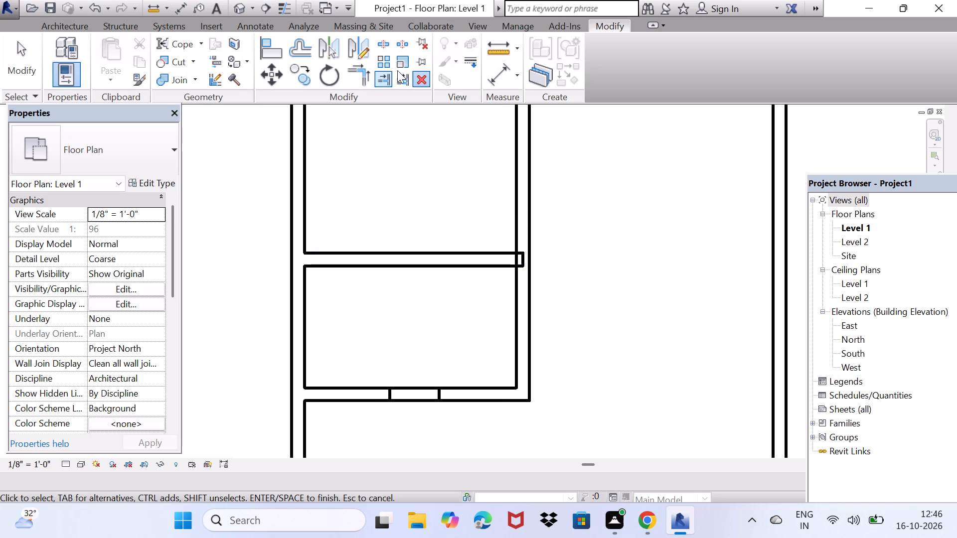
left_click(427, 79)
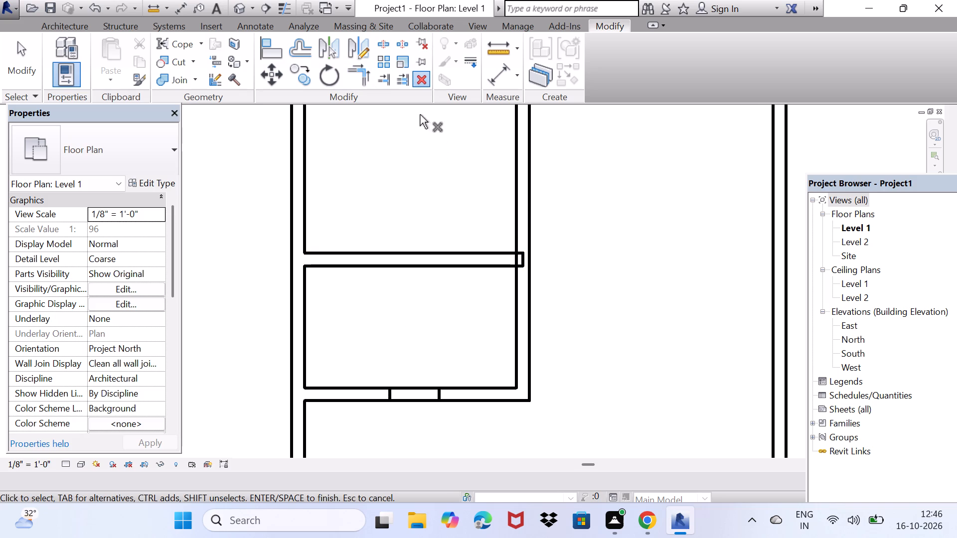
left_click(418, 72)
left_click(423, 77)
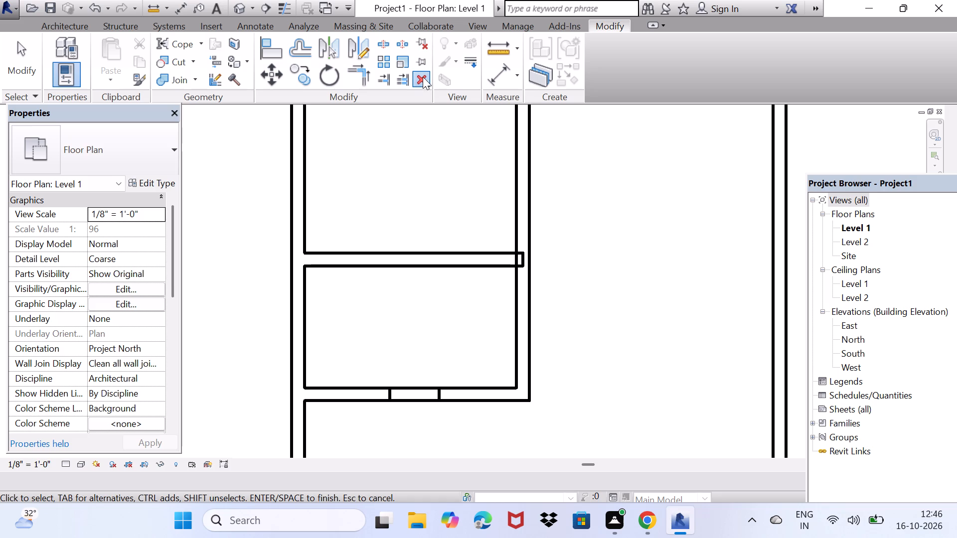
left_click(479, 255)
left_click(424, 78)
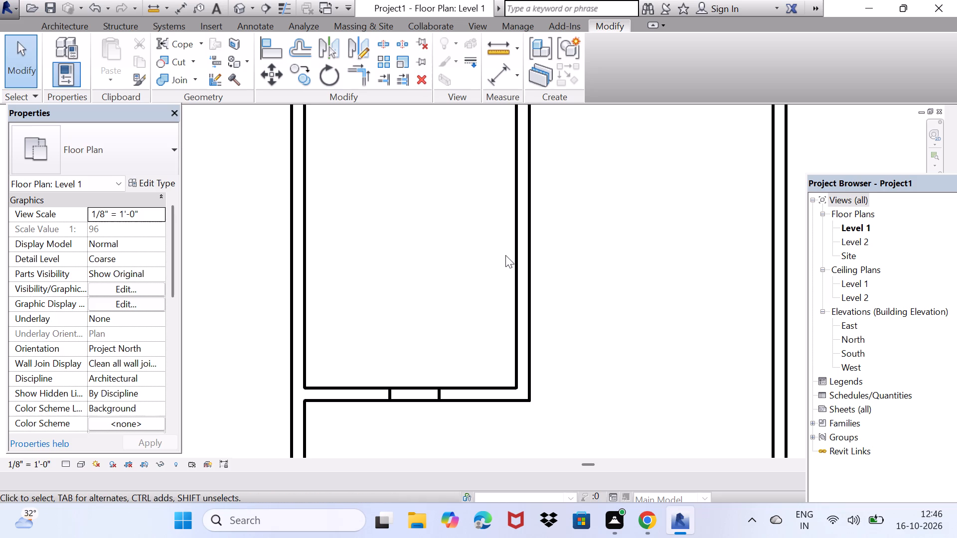
Draw a horizontal Generic - 8" partition from the long vertical wall to the west exterior wall, about 7' above the lower horizontal wall.
left_click(71, 22)
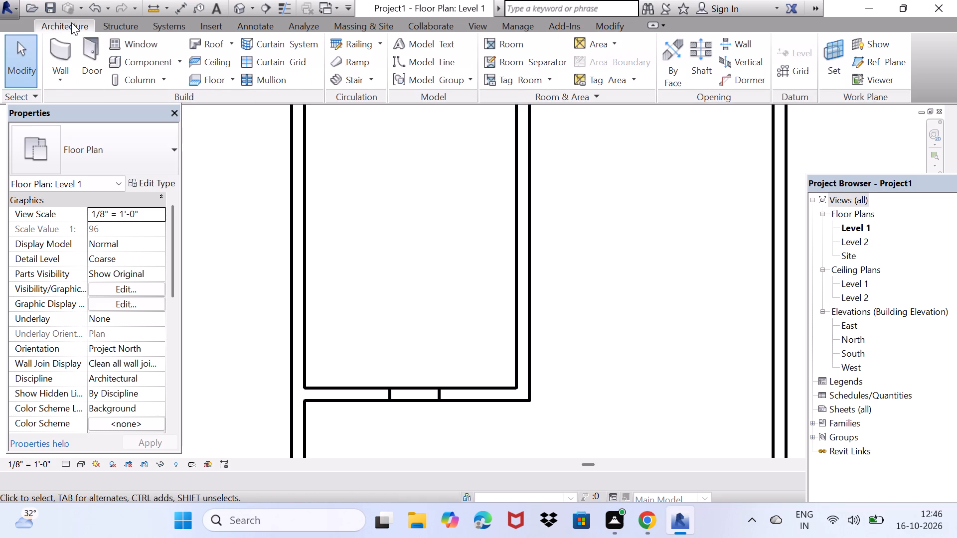
left_click(68, 45)
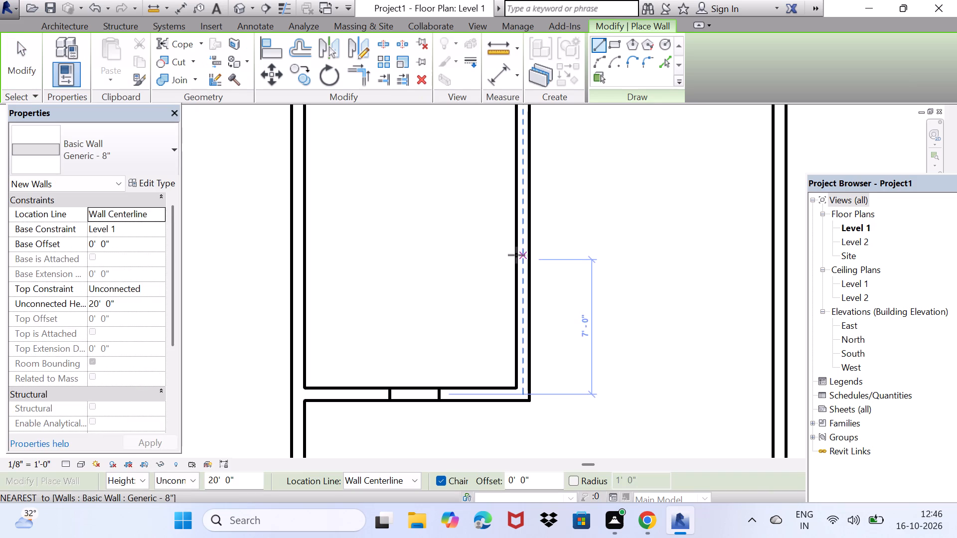
left_click(516, 255)
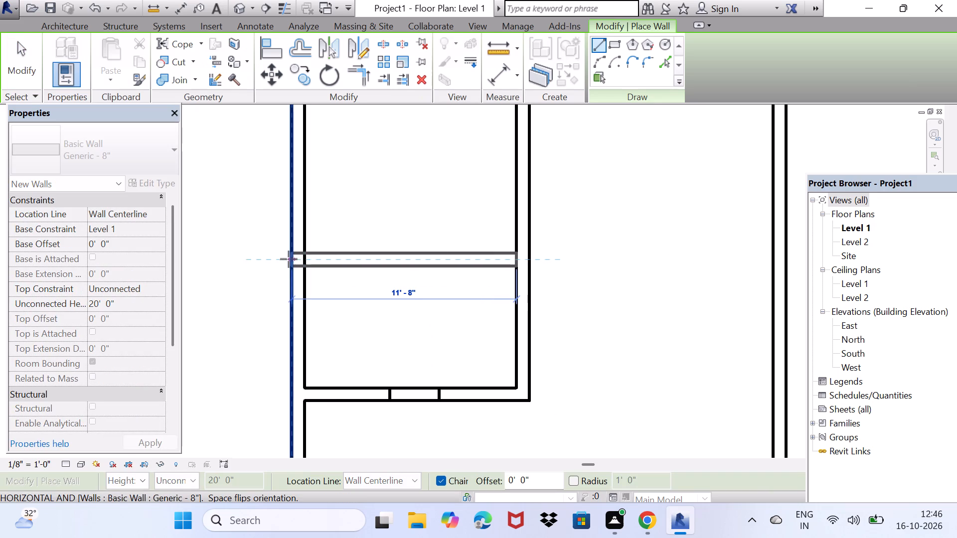
left_click(306, 260)
scroll(335, 267, "up", 3)
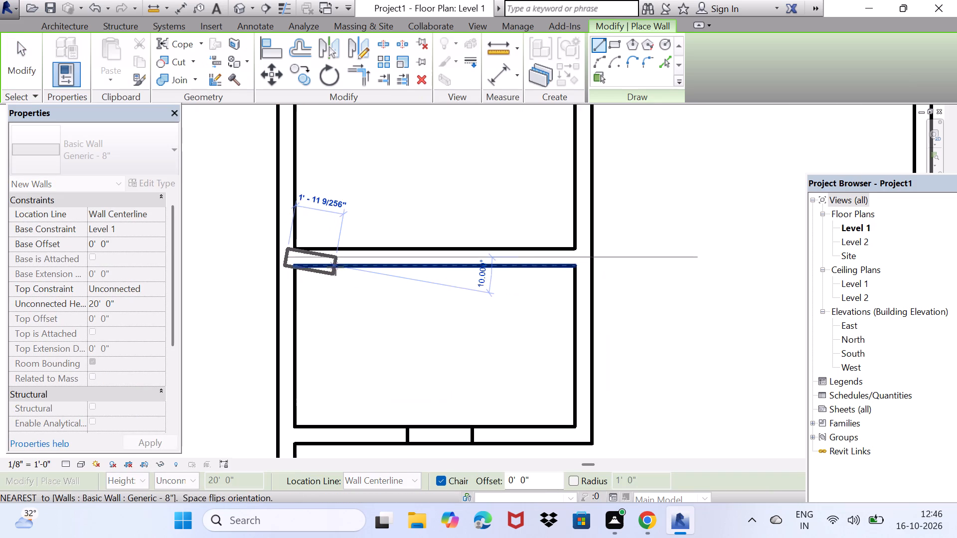
key("Escape")
Delete the lower horizontal wall's east segment, which overlaps the west segment and meets the long vertical wall.
scroll(334, 299, "down", 4)
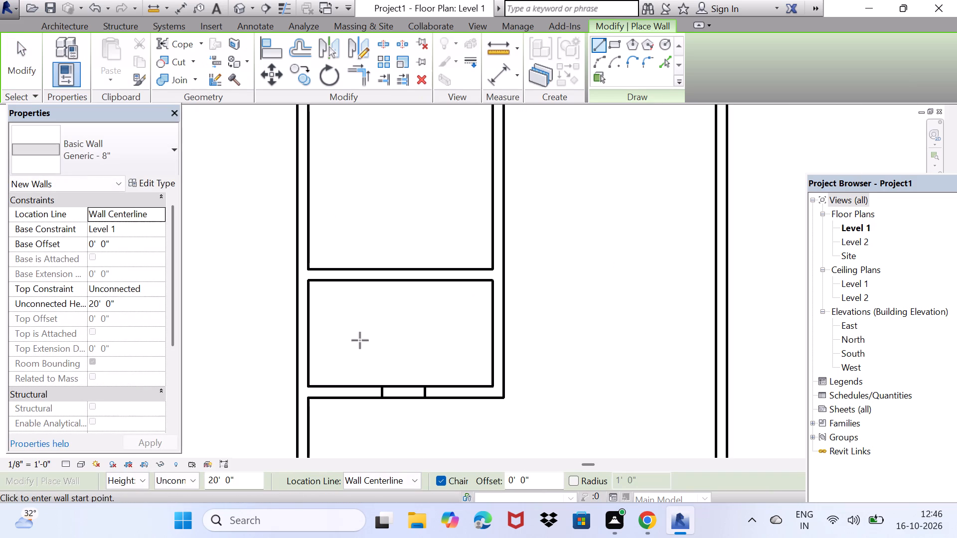
middle_click_drag(365, 331, 365, 279)
key("space")
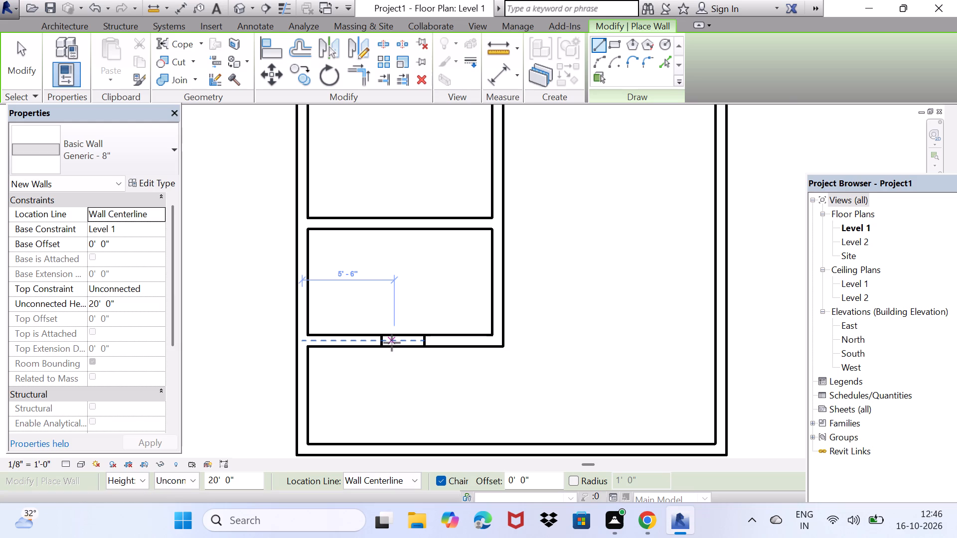
key("Escape")
left_click(388, 341)
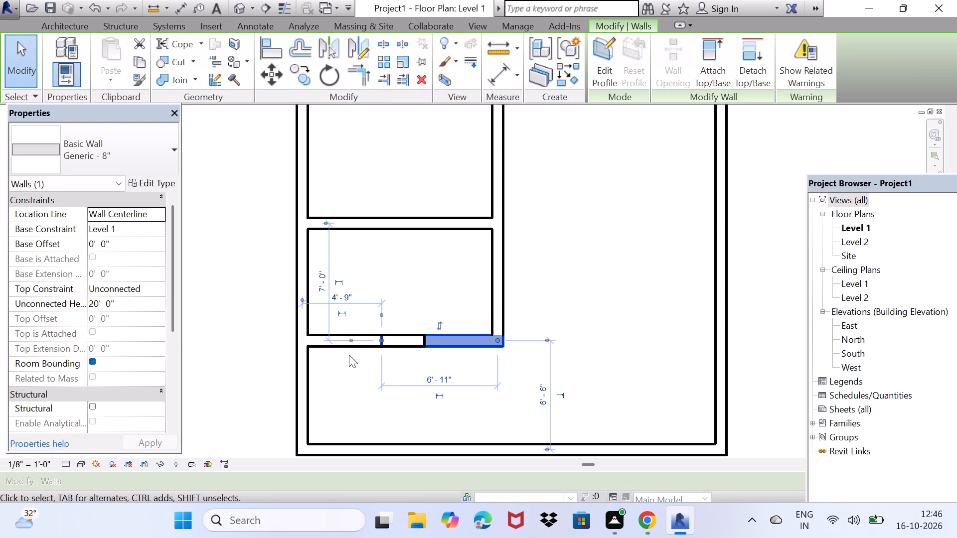
key("Delete")
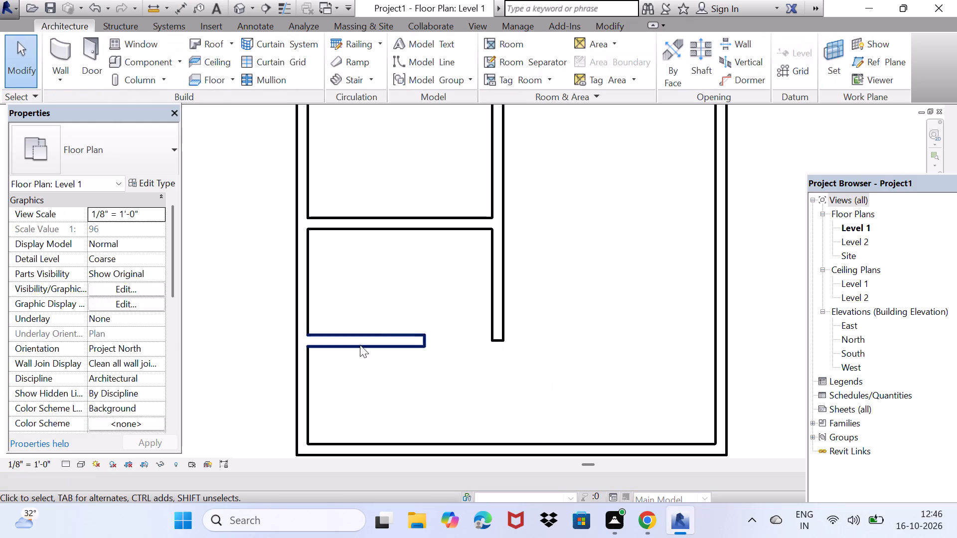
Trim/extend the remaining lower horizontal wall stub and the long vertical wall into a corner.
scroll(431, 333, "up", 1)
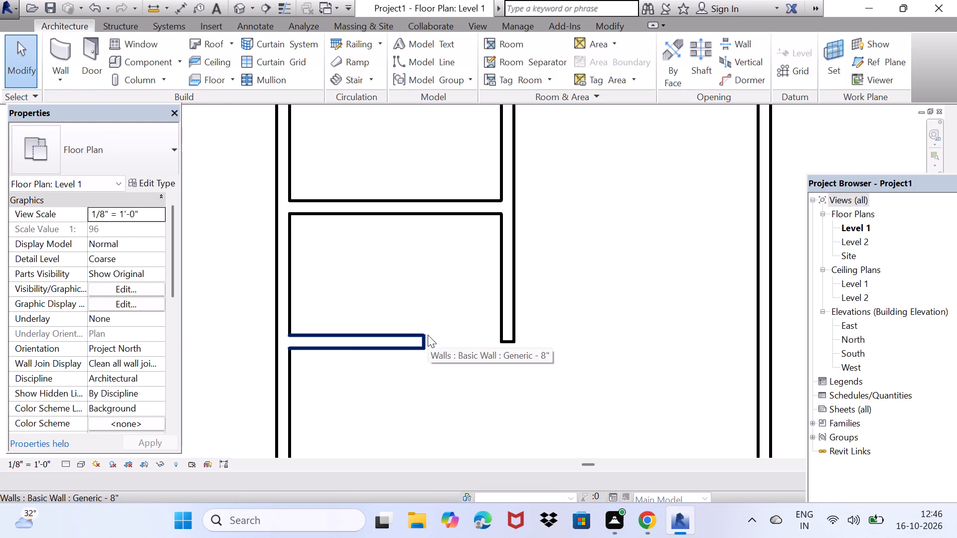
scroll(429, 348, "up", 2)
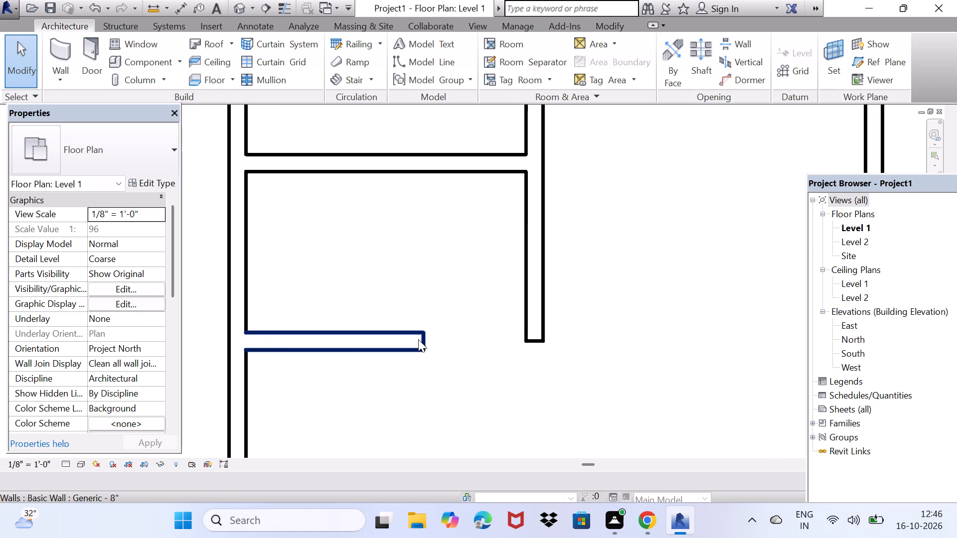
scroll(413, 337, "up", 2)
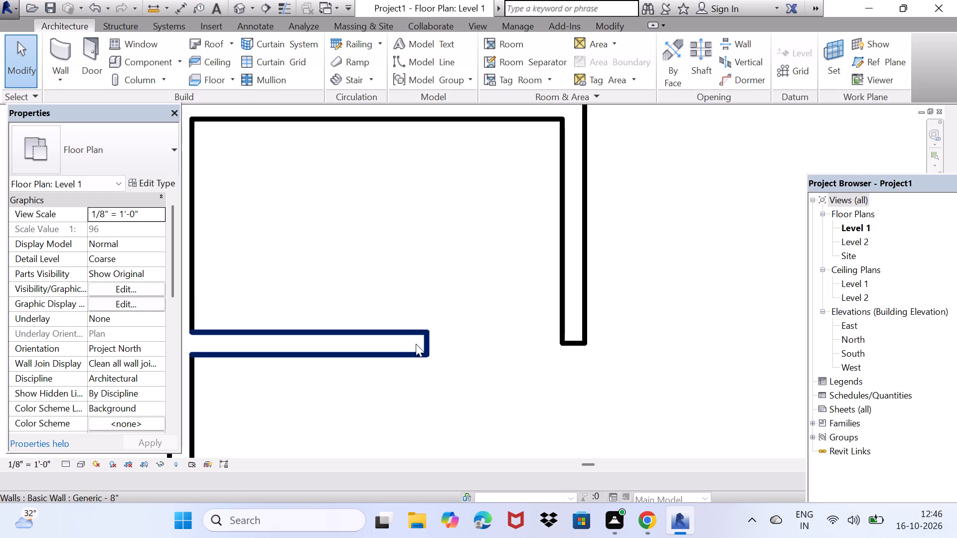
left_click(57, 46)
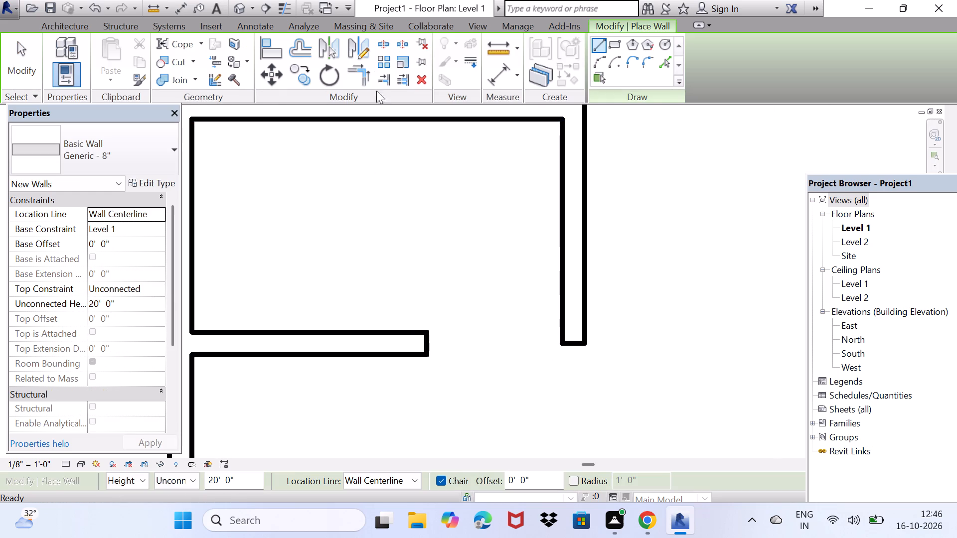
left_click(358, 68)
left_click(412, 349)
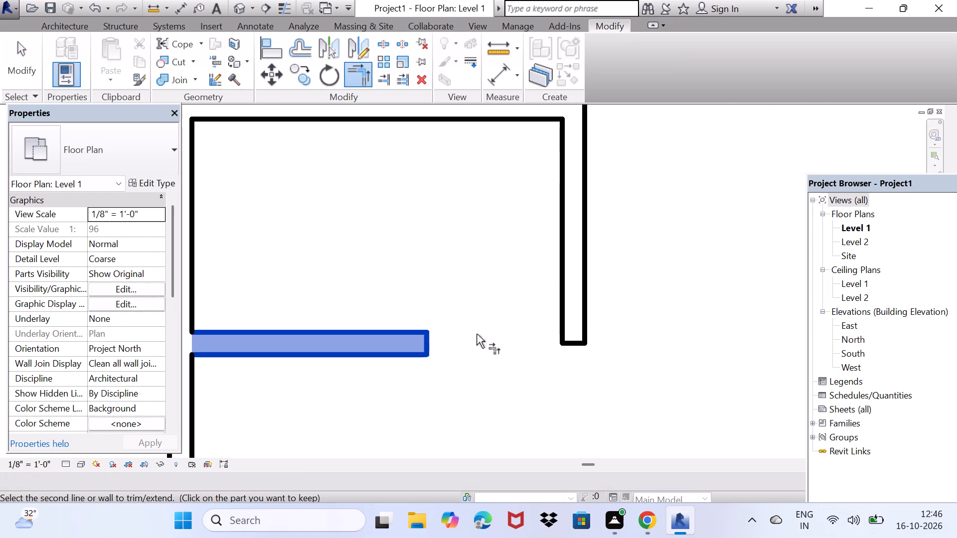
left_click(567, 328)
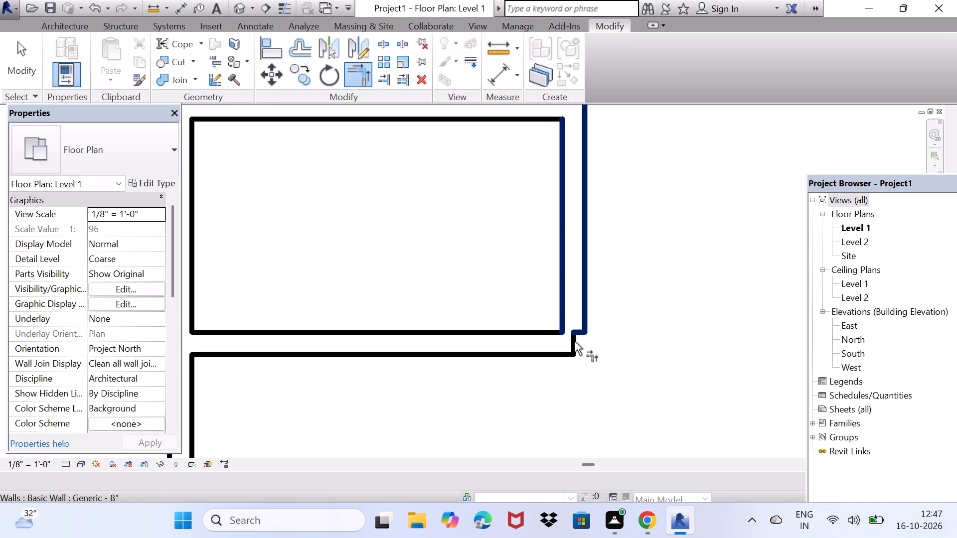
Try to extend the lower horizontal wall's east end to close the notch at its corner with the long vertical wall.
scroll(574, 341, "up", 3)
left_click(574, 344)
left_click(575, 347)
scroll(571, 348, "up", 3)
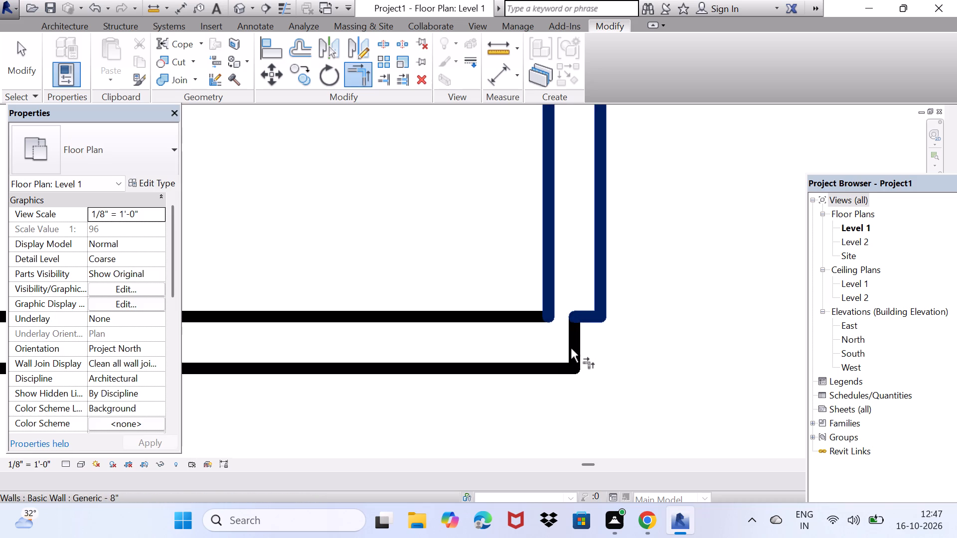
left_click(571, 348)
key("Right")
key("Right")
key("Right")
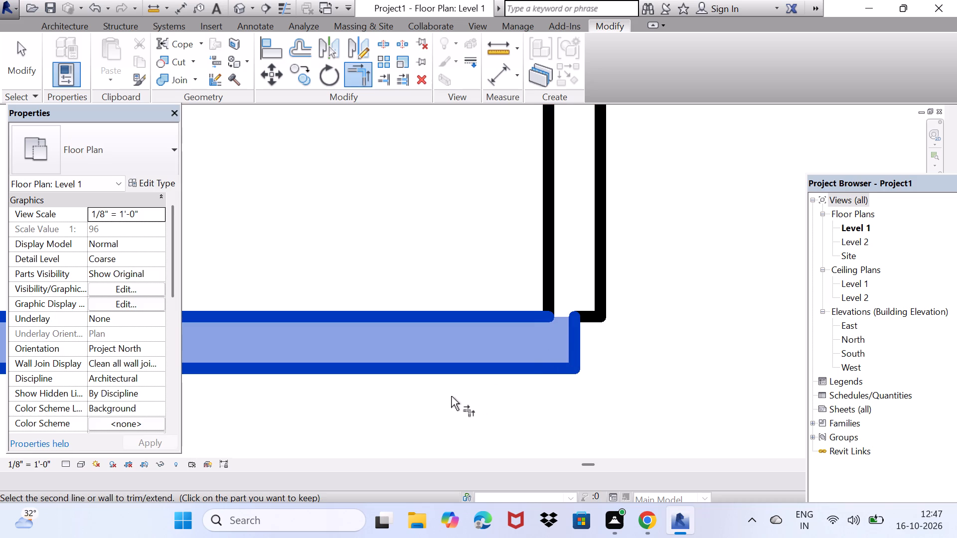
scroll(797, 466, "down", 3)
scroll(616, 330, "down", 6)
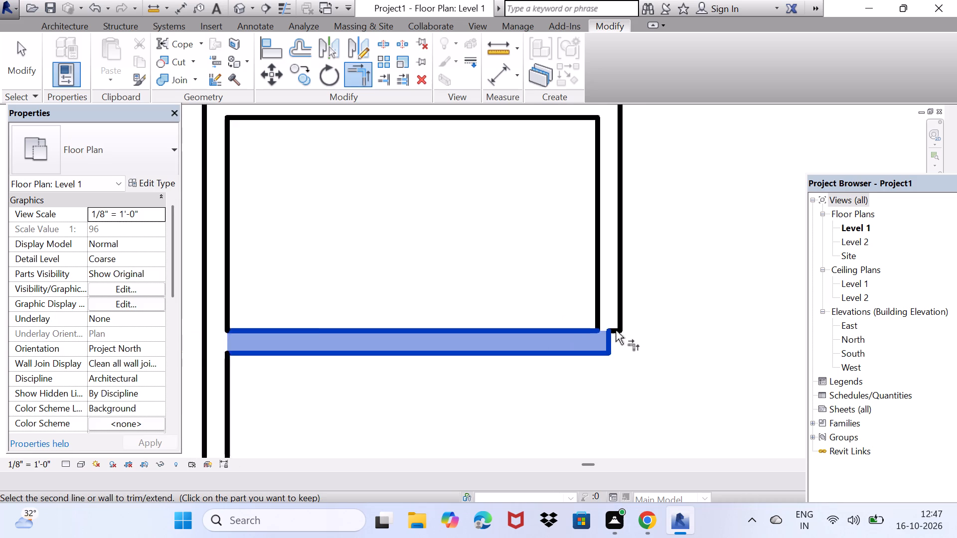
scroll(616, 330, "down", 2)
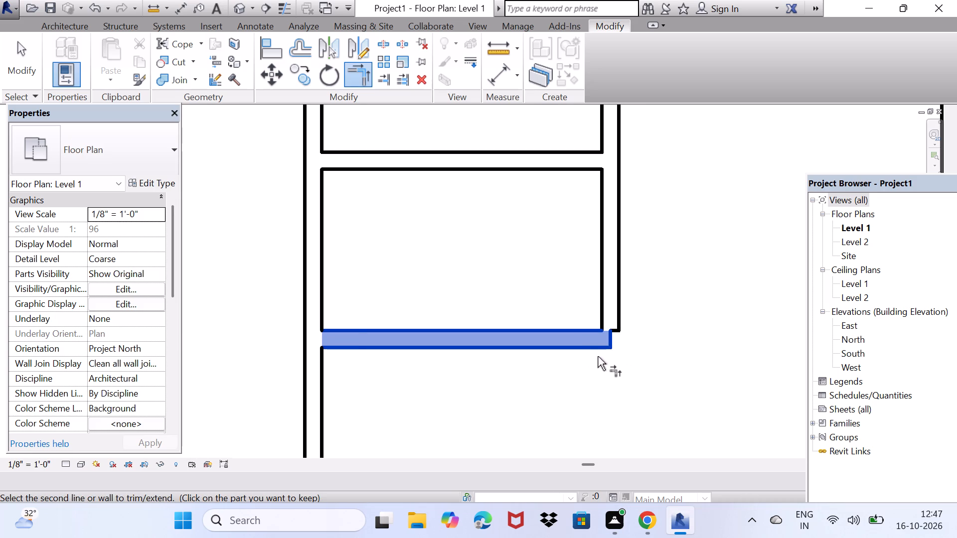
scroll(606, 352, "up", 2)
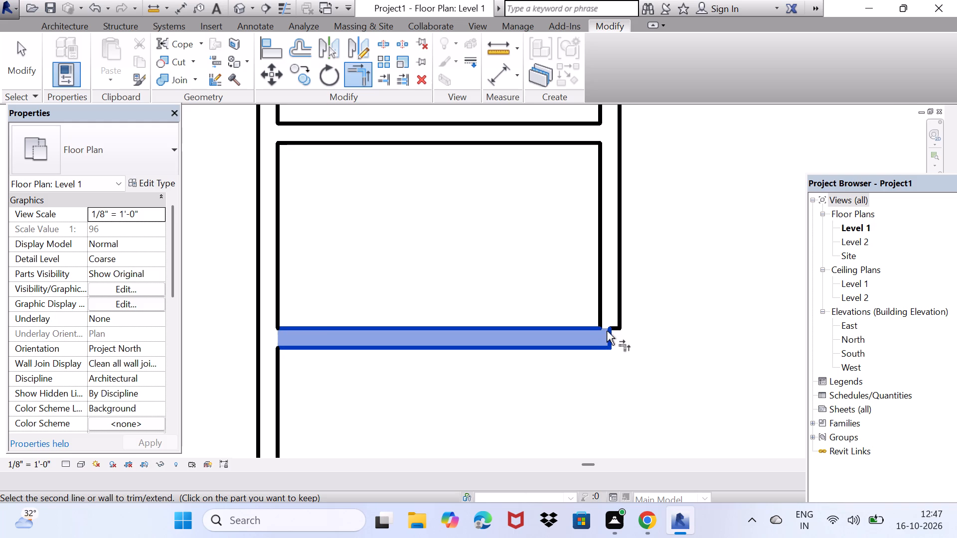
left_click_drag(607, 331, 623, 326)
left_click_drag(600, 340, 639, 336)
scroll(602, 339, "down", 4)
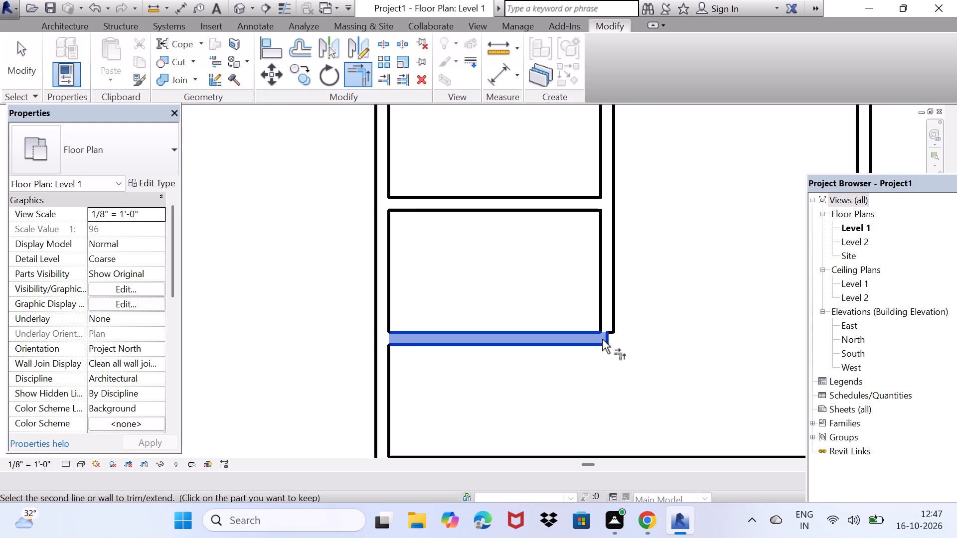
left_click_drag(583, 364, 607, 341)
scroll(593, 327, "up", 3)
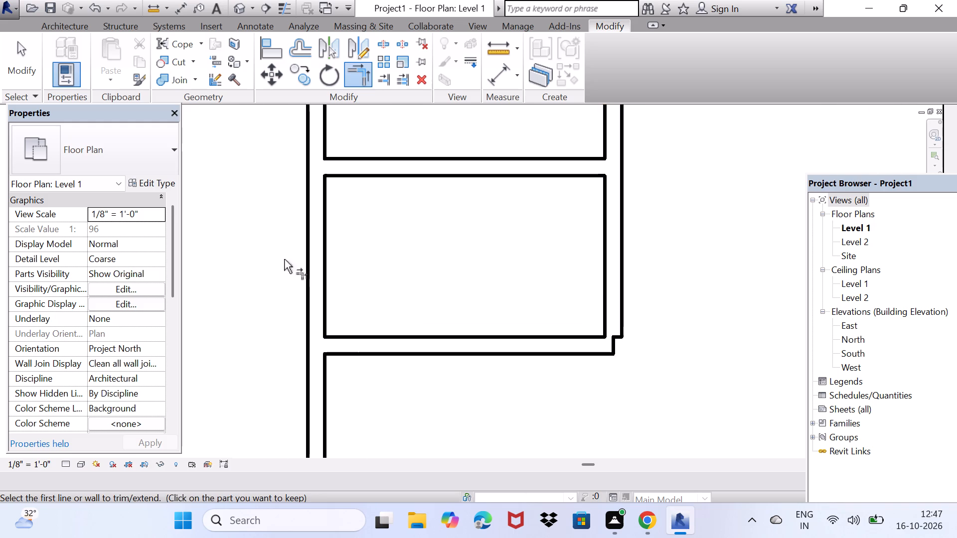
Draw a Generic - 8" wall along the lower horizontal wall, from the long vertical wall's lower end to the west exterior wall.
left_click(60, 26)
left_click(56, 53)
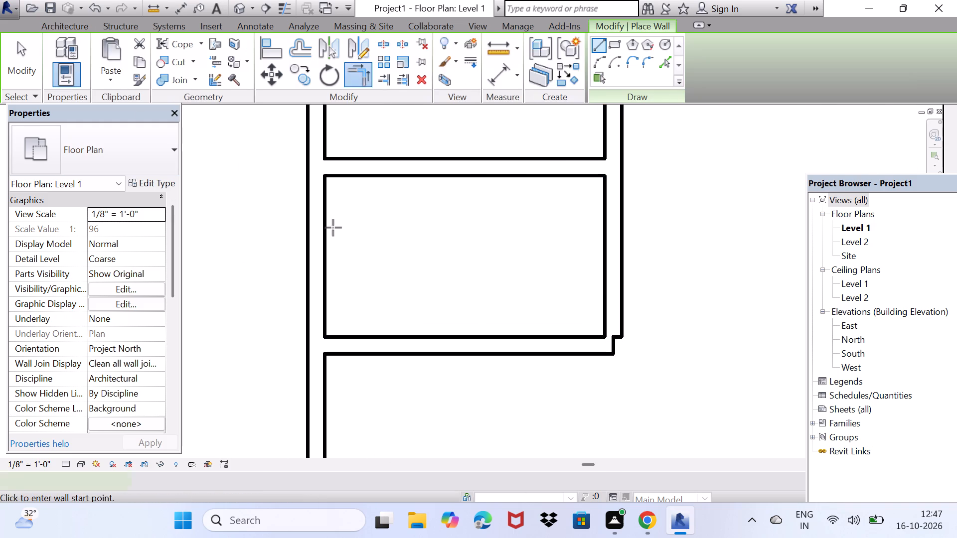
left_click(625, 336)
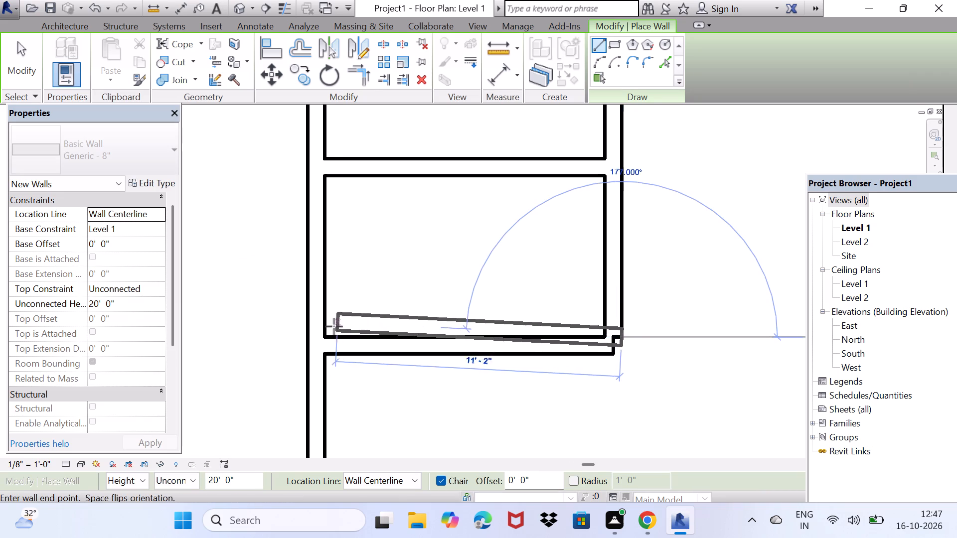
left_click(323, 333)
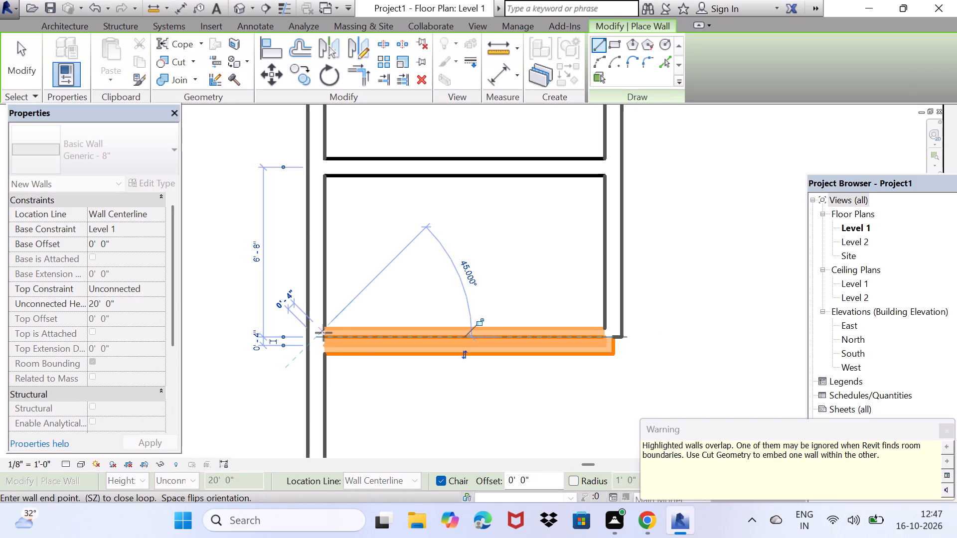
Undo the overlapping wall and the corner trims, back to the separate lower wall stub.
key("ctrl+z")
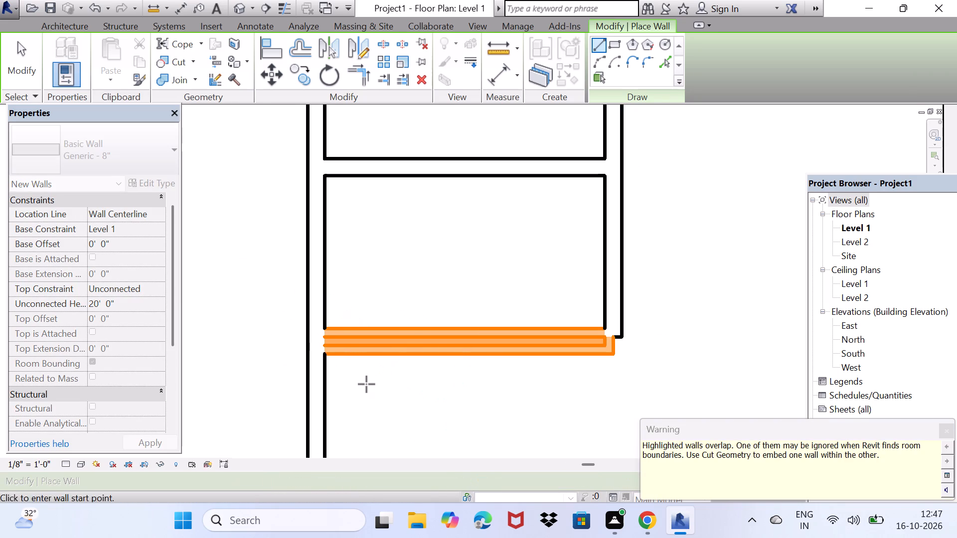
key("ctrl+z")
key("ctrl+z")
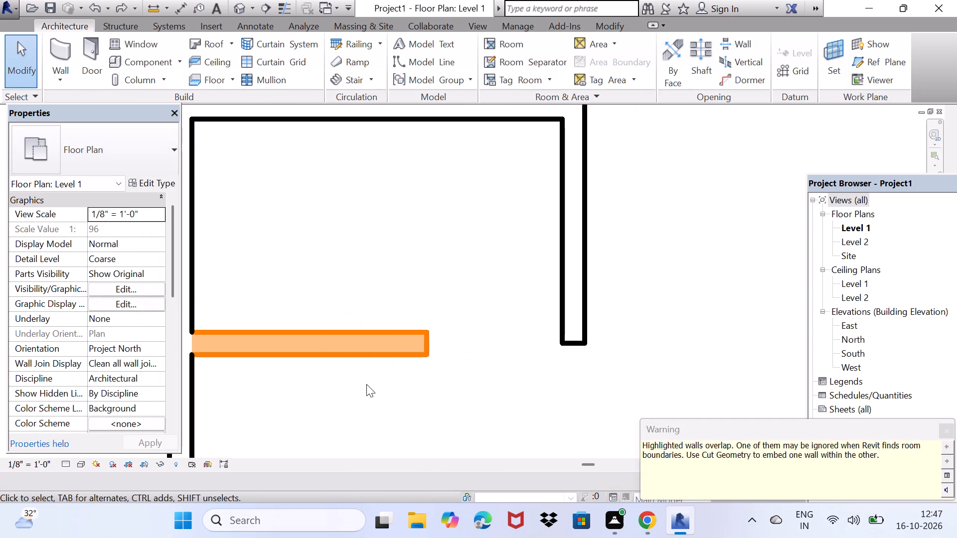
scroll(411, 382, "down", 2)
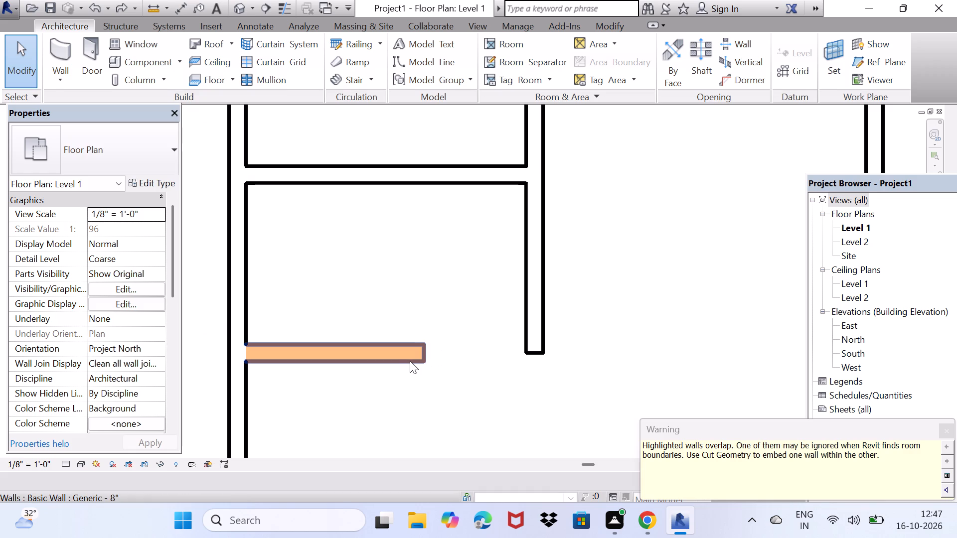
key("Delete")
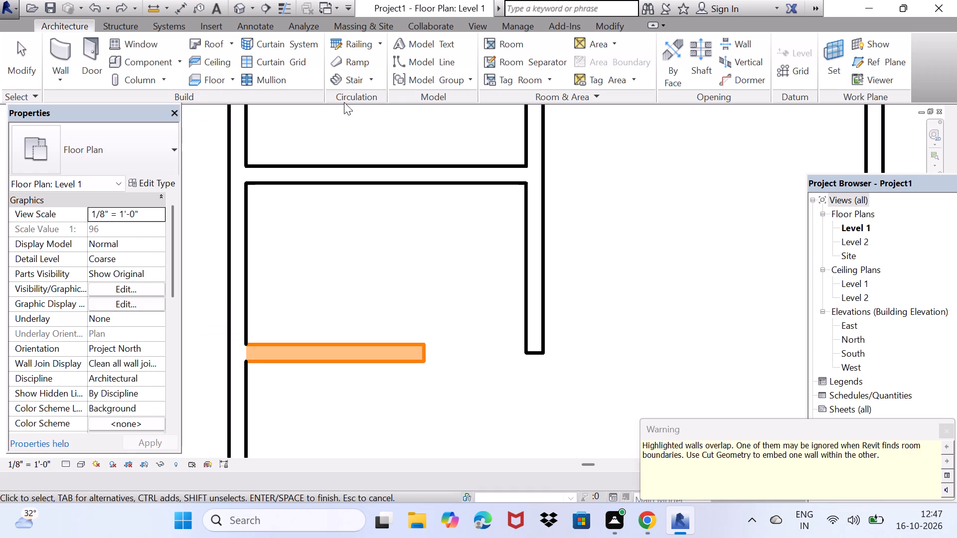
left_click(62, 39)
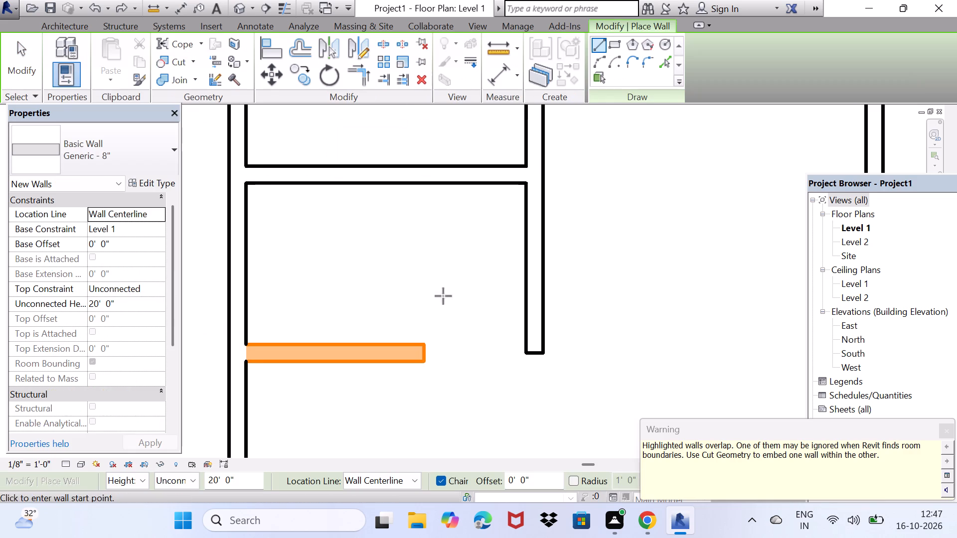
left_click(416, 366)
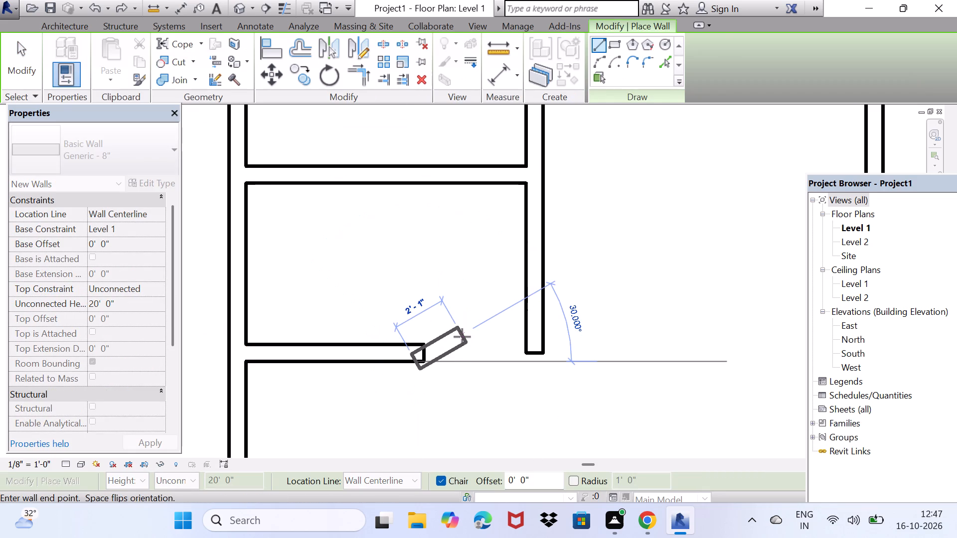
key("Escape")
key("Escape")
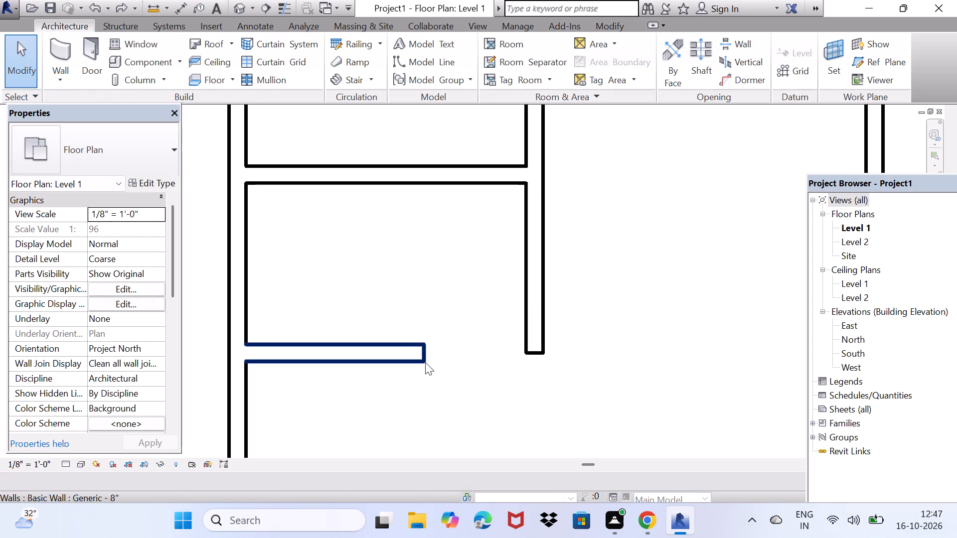
Delete the lower horizontal wall stub attached to the west exterior wall.
left_click(421, 363)
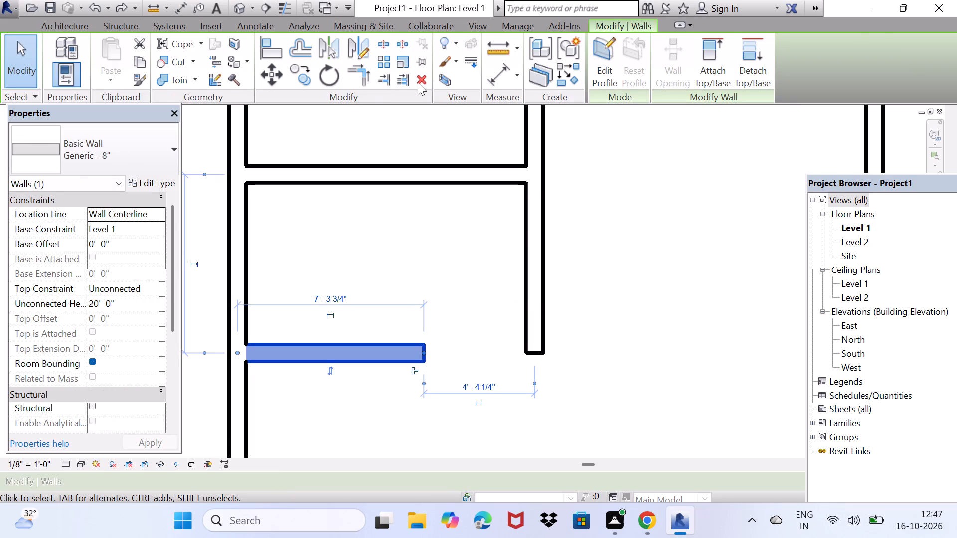
left_click(419, 81)
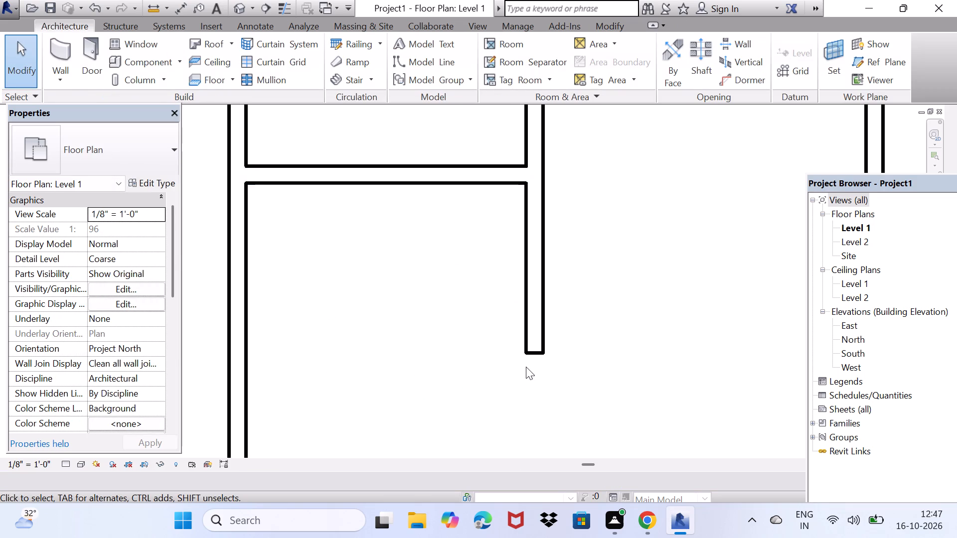
Draw a horizontal Generic - 8" wall from the long vertical wall's lower end to the west exterior wall.
left_click(61, 40)
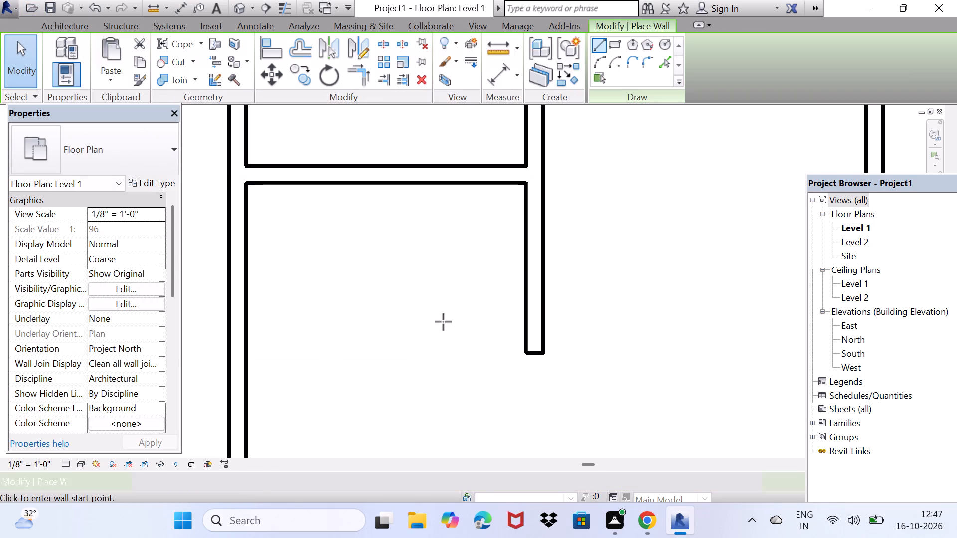
left_click(544, 353)
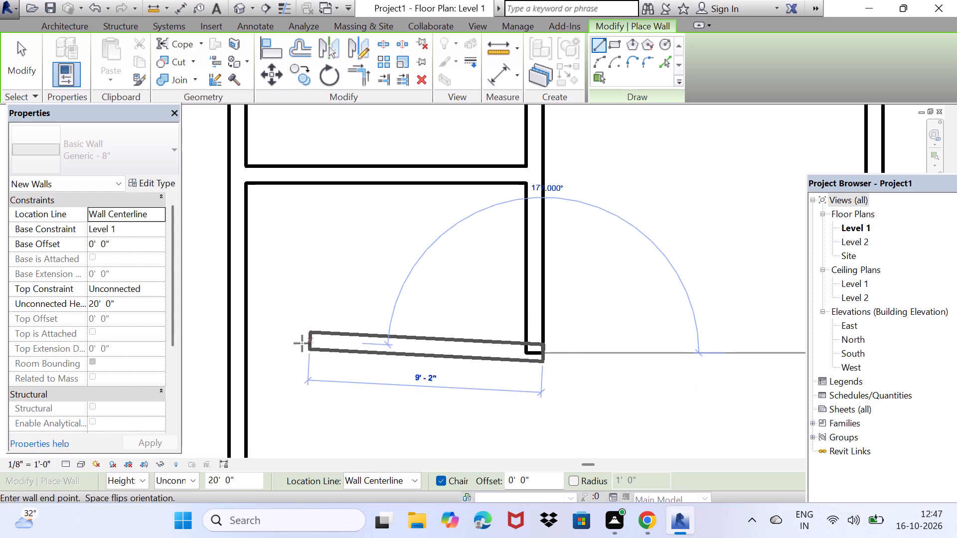
left_click(249, 353)
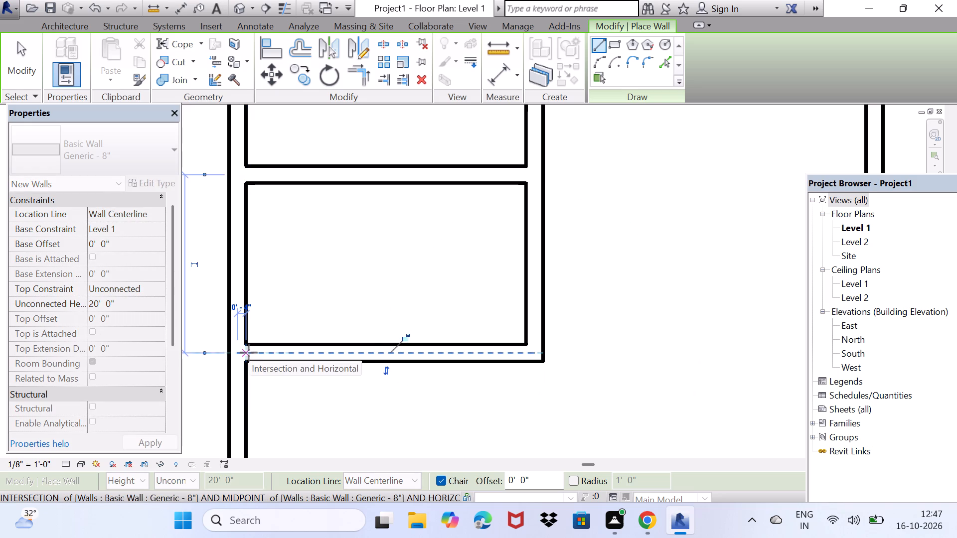
scroll(249, 353, "up", 2)
key("space")
scroll(331, 306, "down", 3)
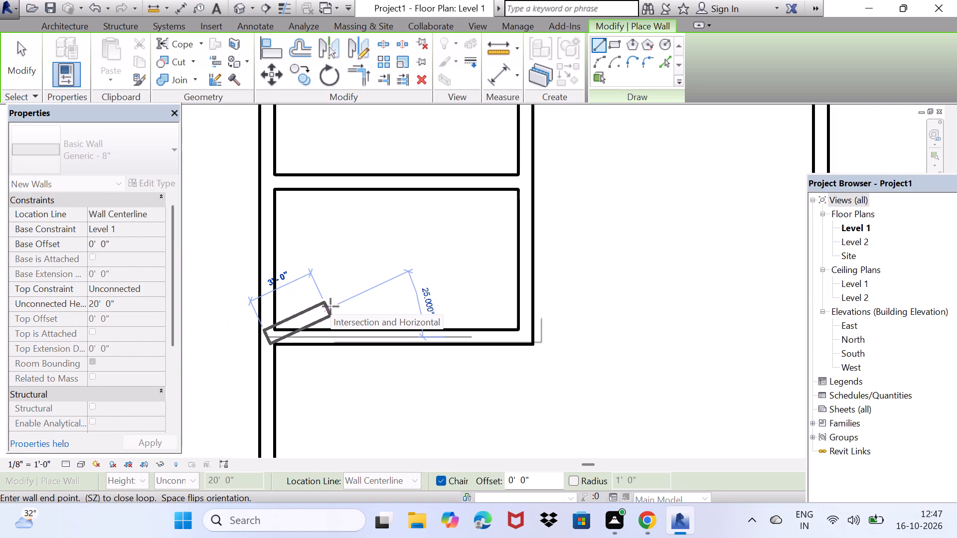
key("Escape")
Enclose a small room below the upper east room with Generic - 8" walls running about 6'-10" south, east to the exterior wall.
scroll(323, 316, "down", 6)
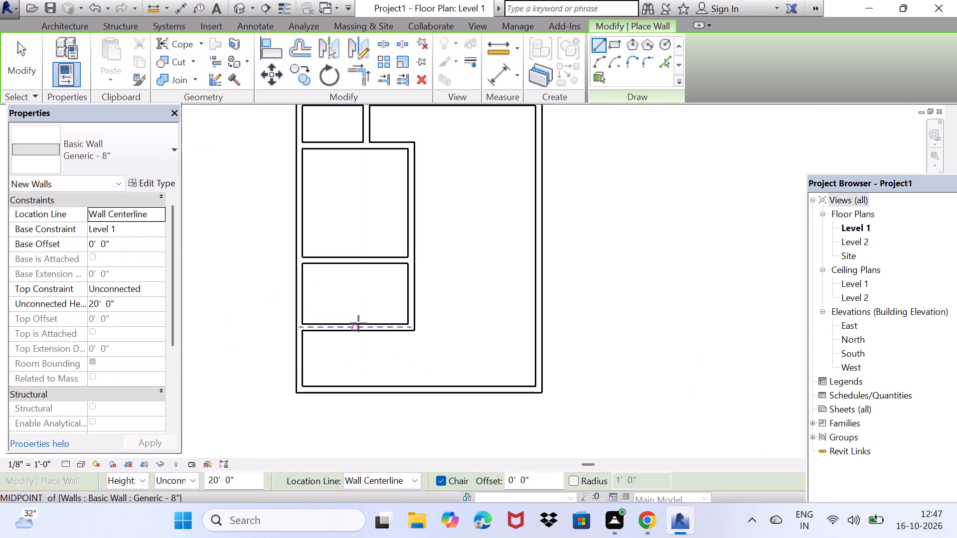
scroll(360, 329, "down", 1)
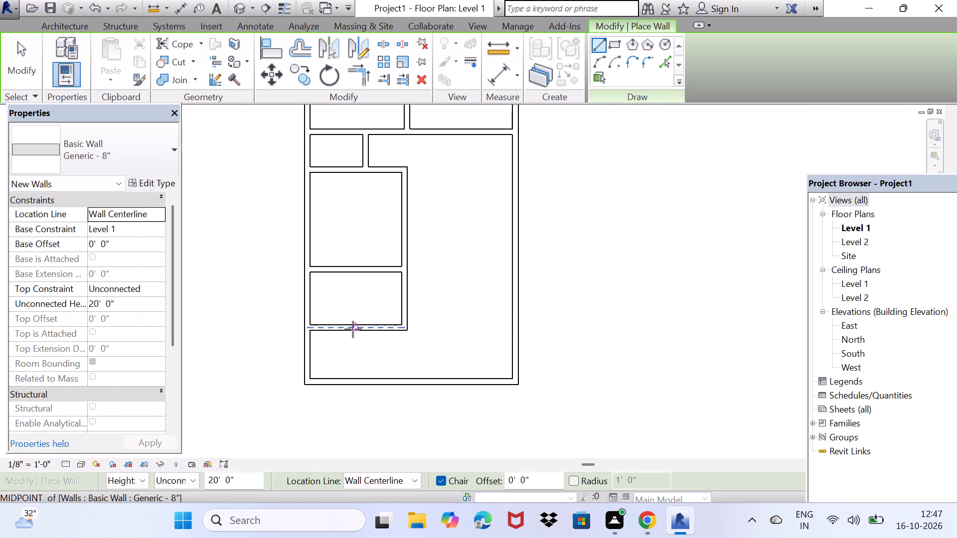
middle_click_drag(451, 209, 385, 288, "shift")
scroll(375, 288, "down", 1, "shift")
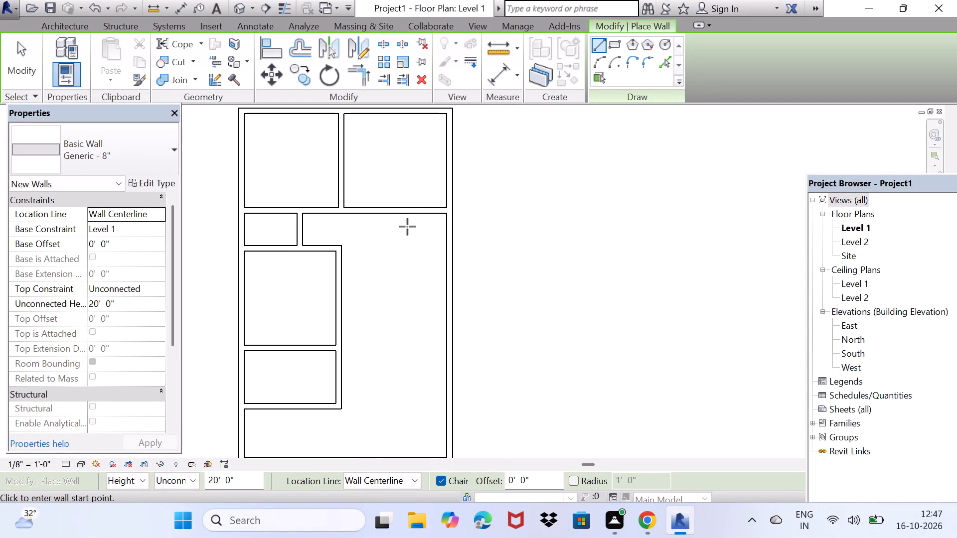
scroll(396, 227, "up", 3)
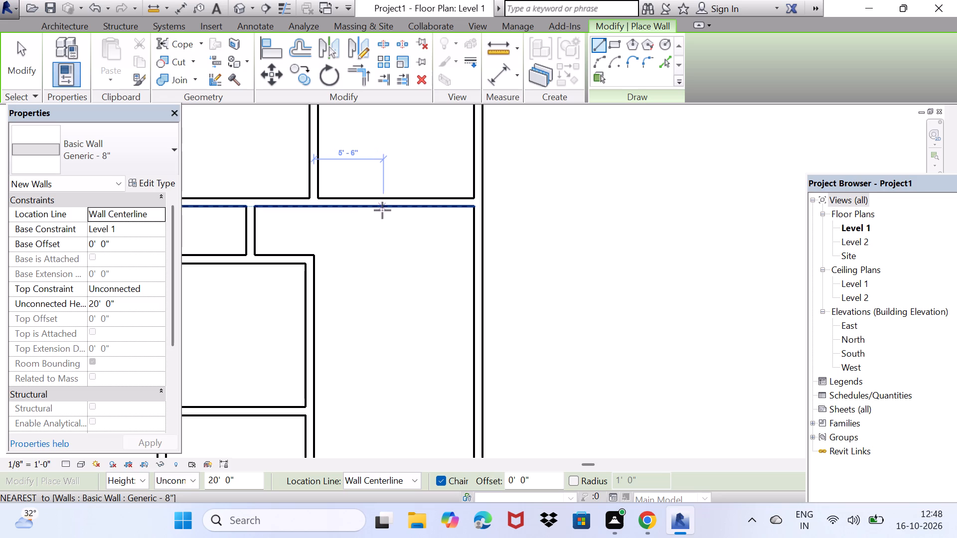
left_click(382, 210)
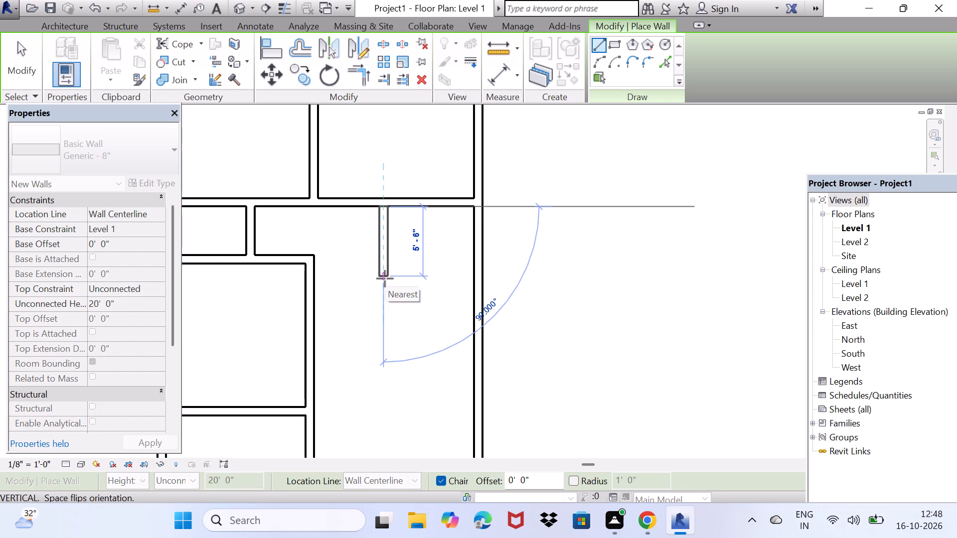
left_click(381, 290)
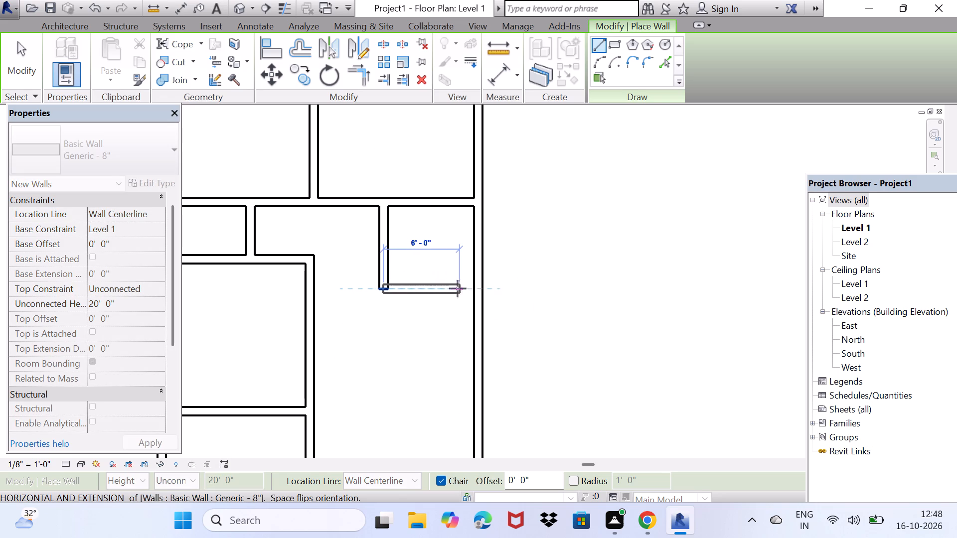
left_click(469, 288)
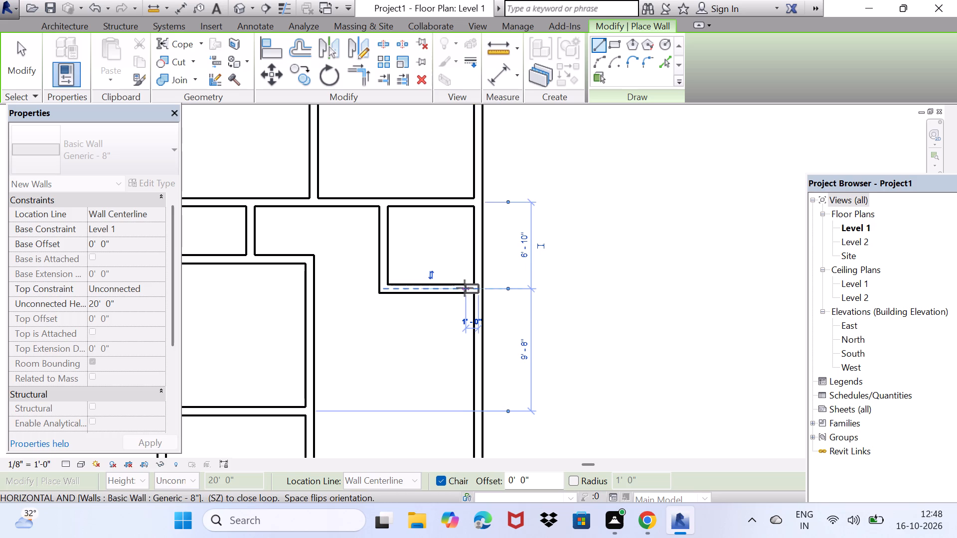
key("Escape")
key("Escape")
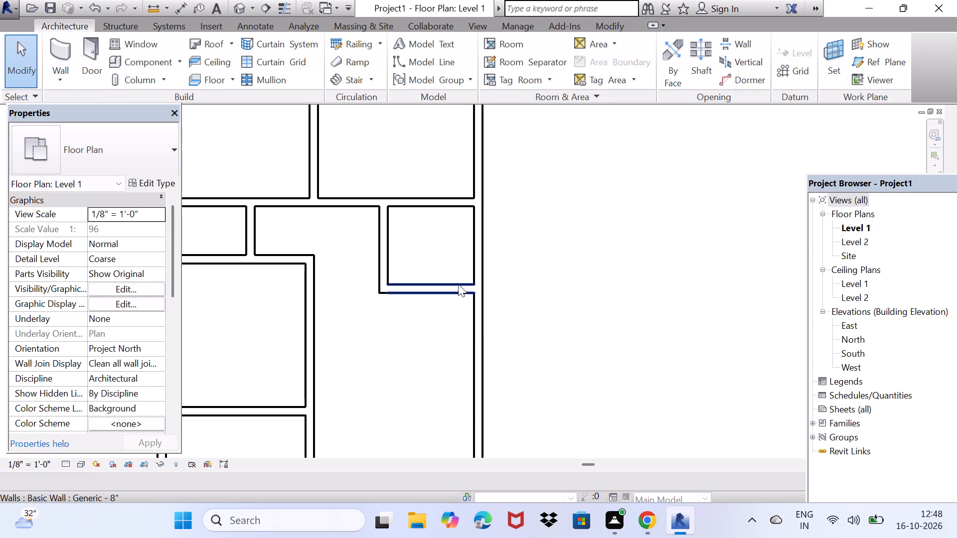
Load the Door-Exterior-Single-Entry-Half Arch Glass-Wood_Clad.0001 family from the US Imperial library's Residential doors.
scroll(465, 280, "down", 7)
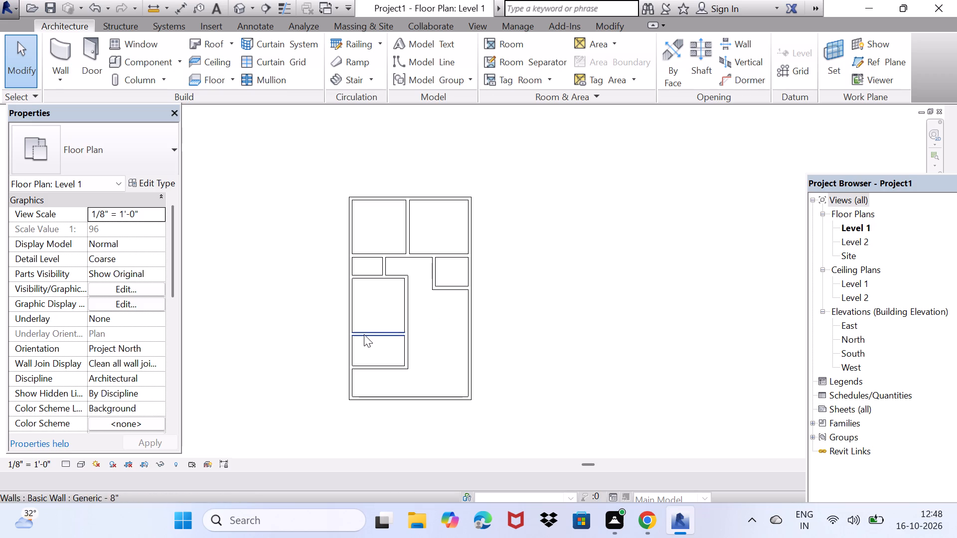
scroll(385, 287, "up", 2)
middle_click_drag(386, 286, 500, 260)
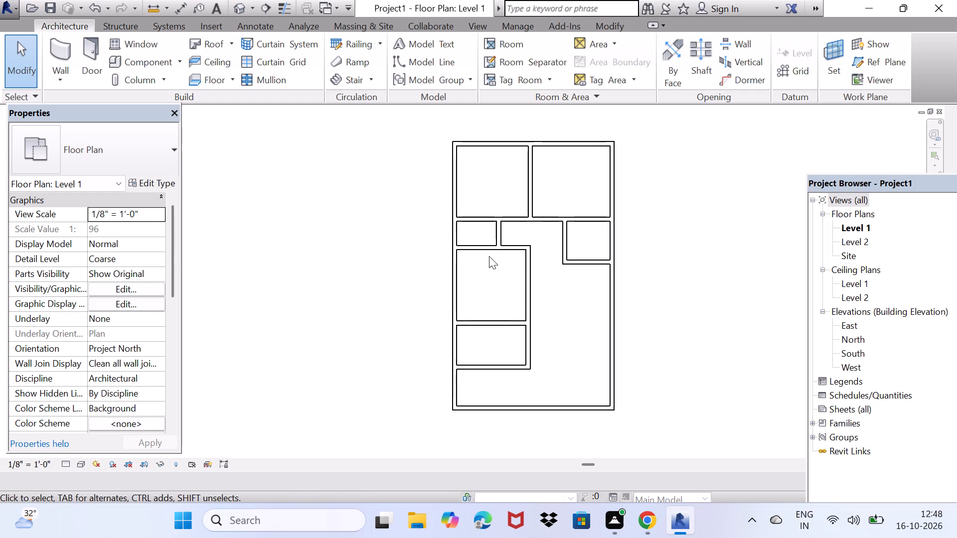
left_click(99, 63)
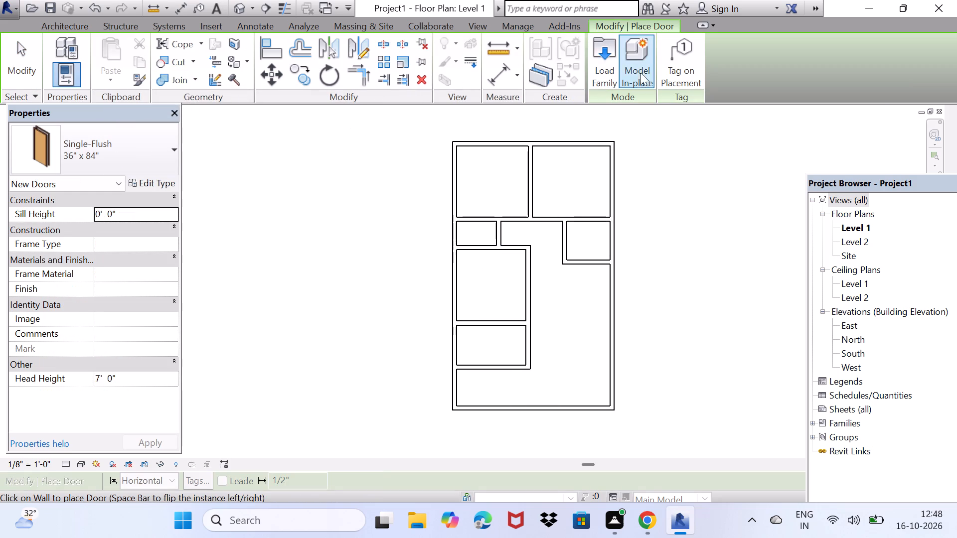
left_click(614, 50)
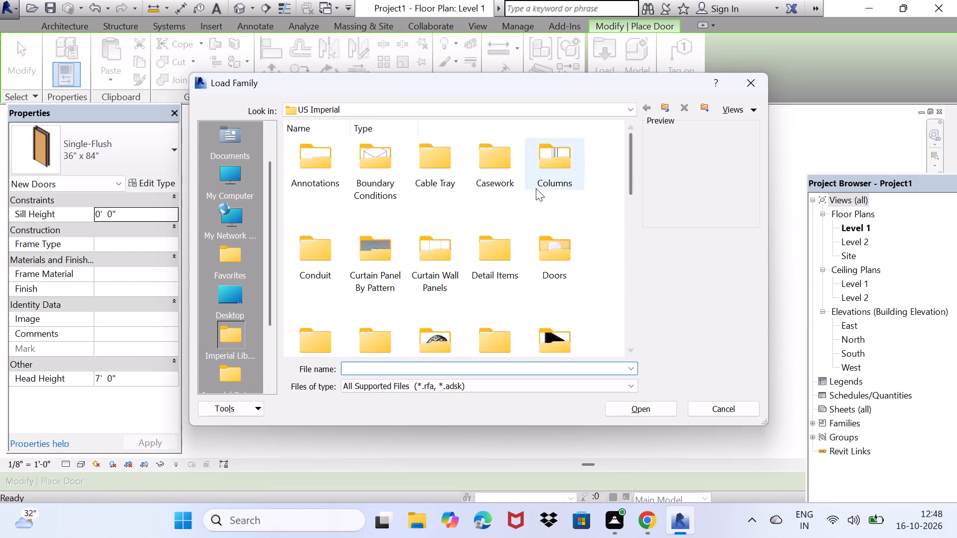
scroll(545, 194, "down", 2)
scroll(560, 176, "up", 2)
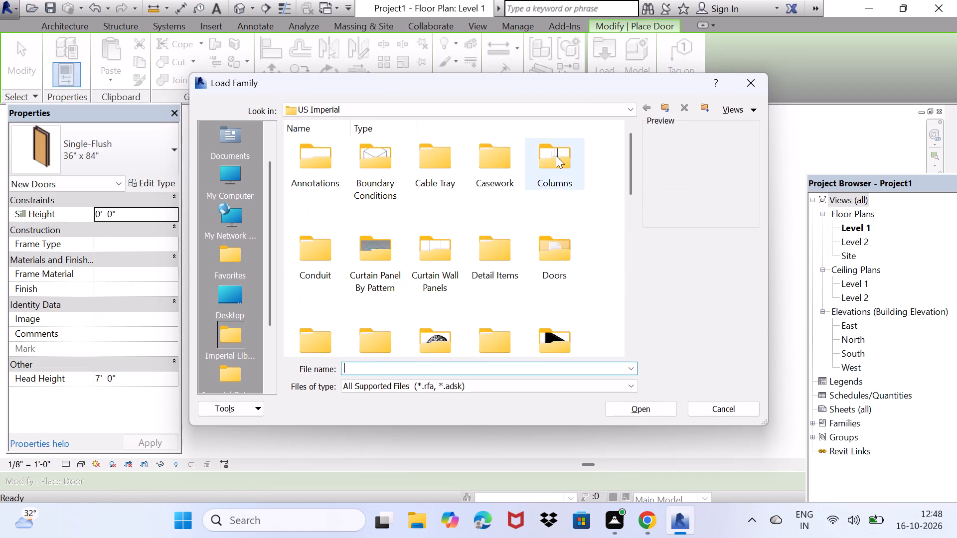
double_click(556, 158)
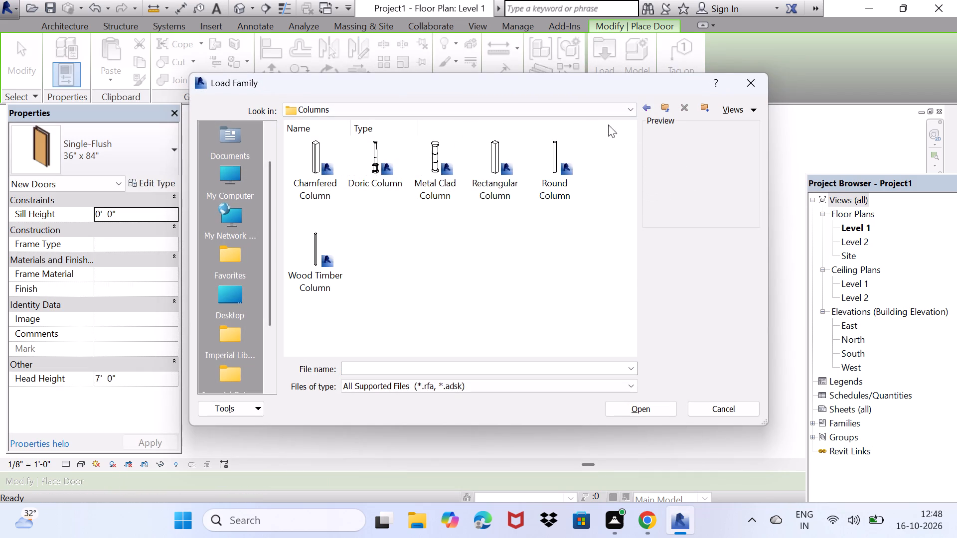
left_click(643, 107)
scroll(522, 192, "down", 3)
scroll(522, 192, "up", 2)
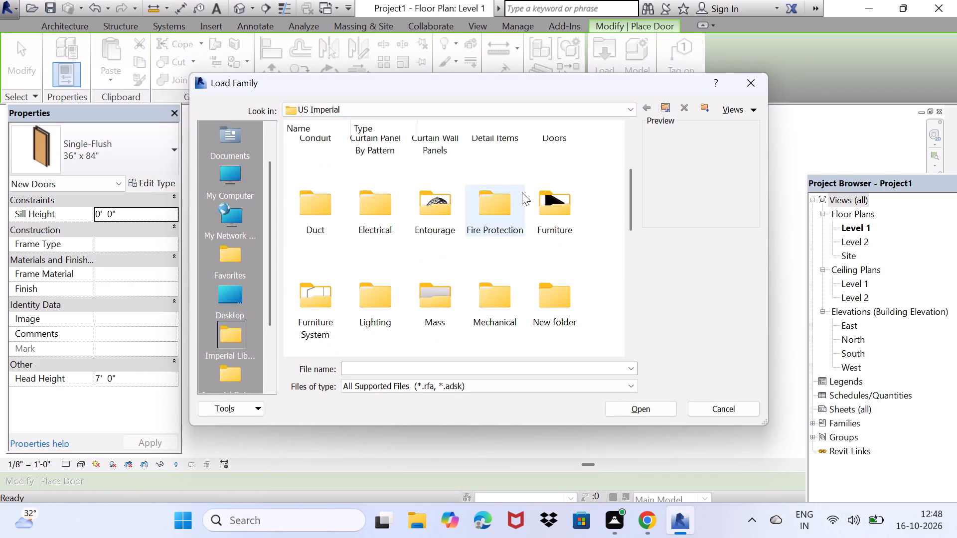
scroll(522, 192, "down", 2)
scroll(525, 192, "up", 2)
scroll(525, 192, "down", 4)
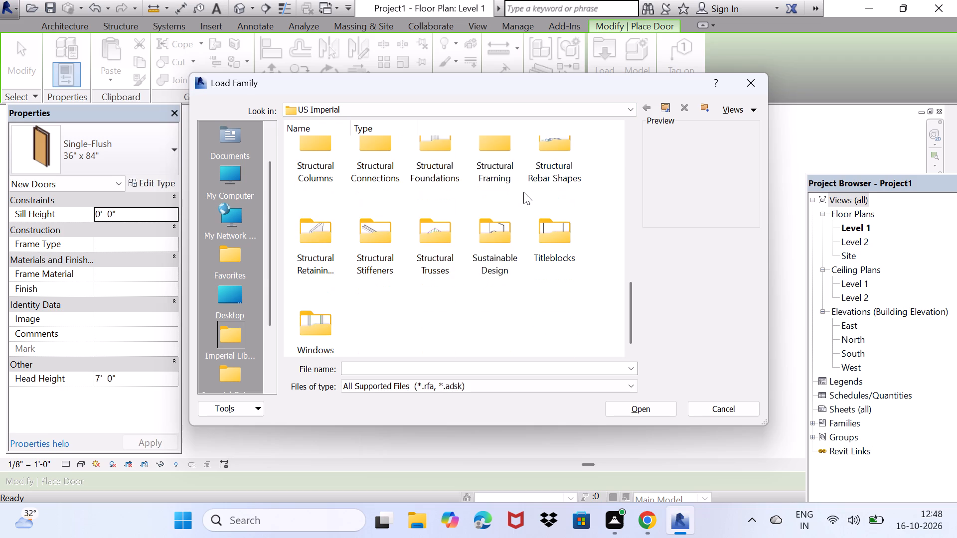
scroll(523, 192, "up", 4)
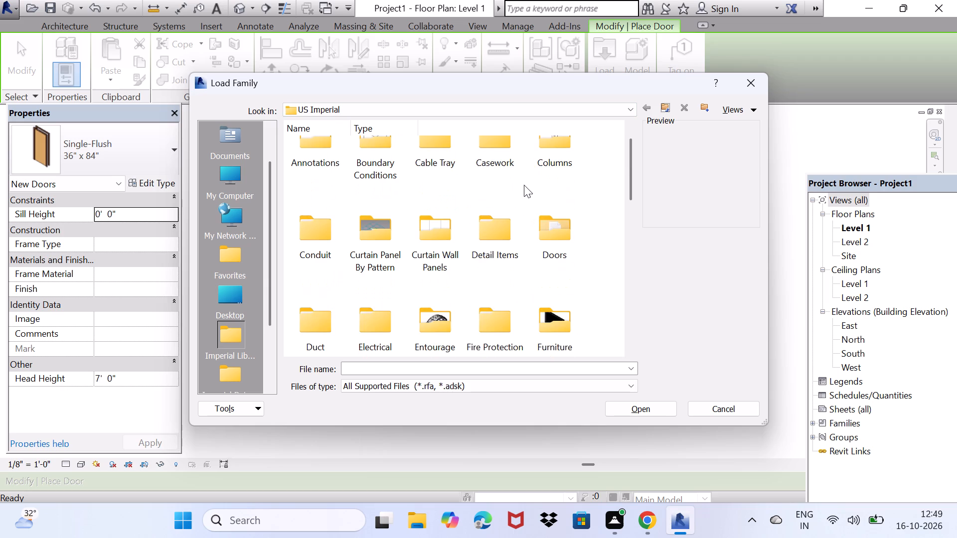
scroll(524, 185, "down", 4)
scroll(517, 199, "up", 2)
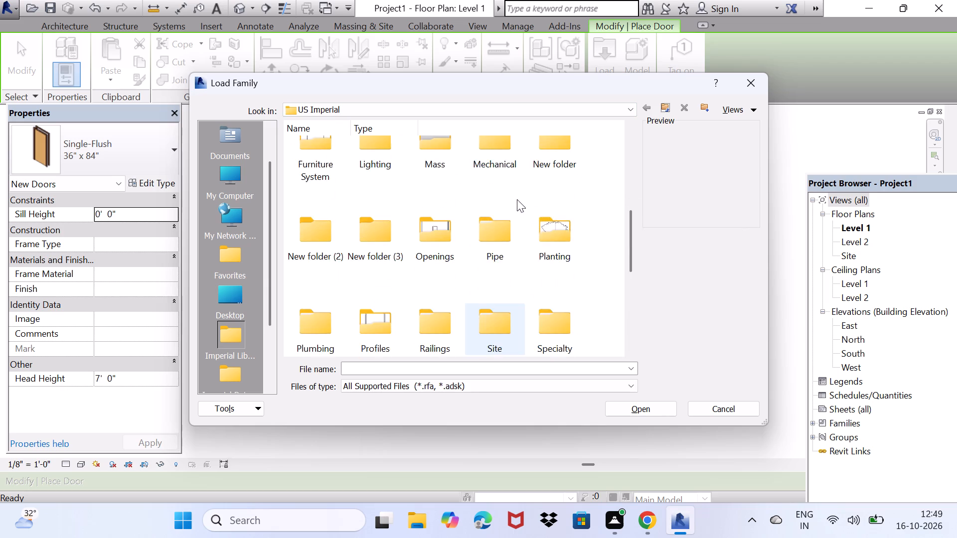
scroll(517, 199, "up", 2)
left_click(554, 242)
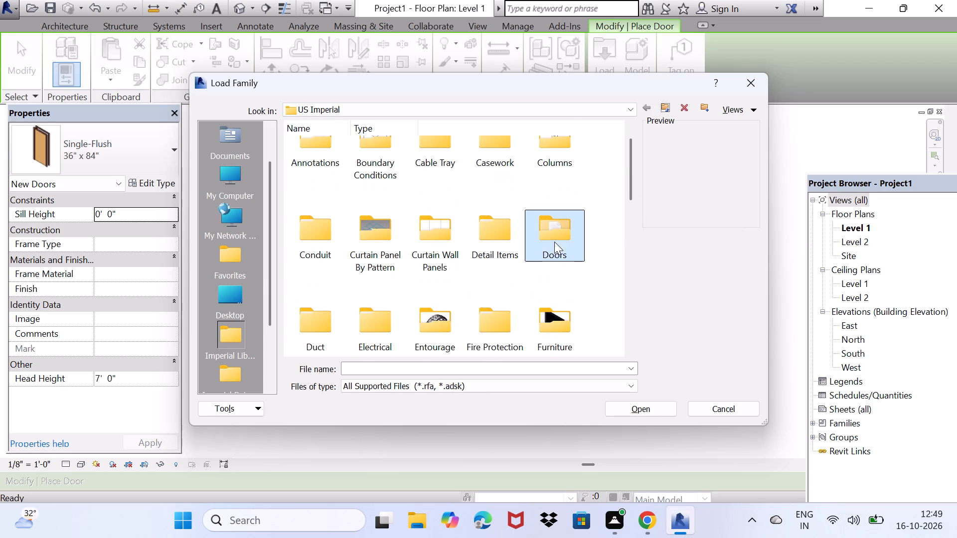
left_click(554, 242)
double_click(442, 168)
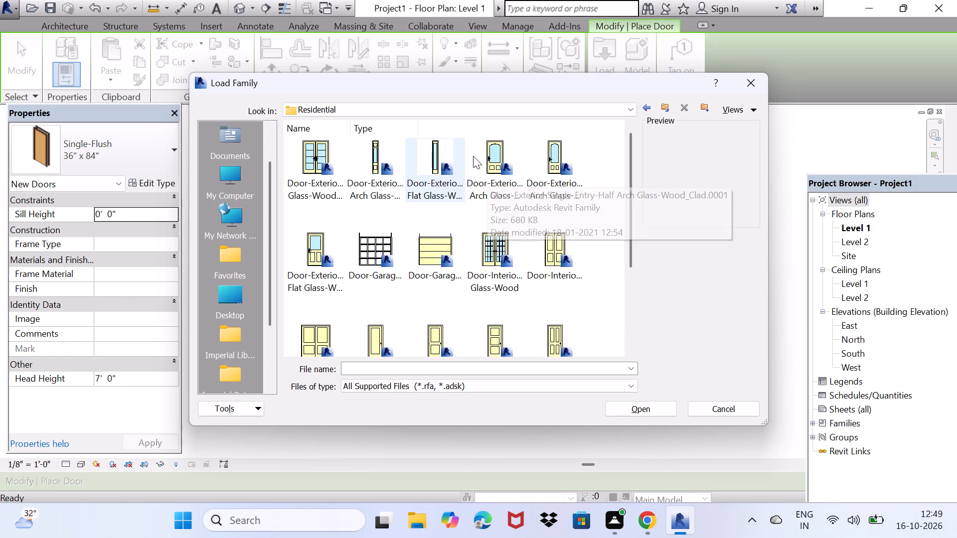
left_click(484, 159)
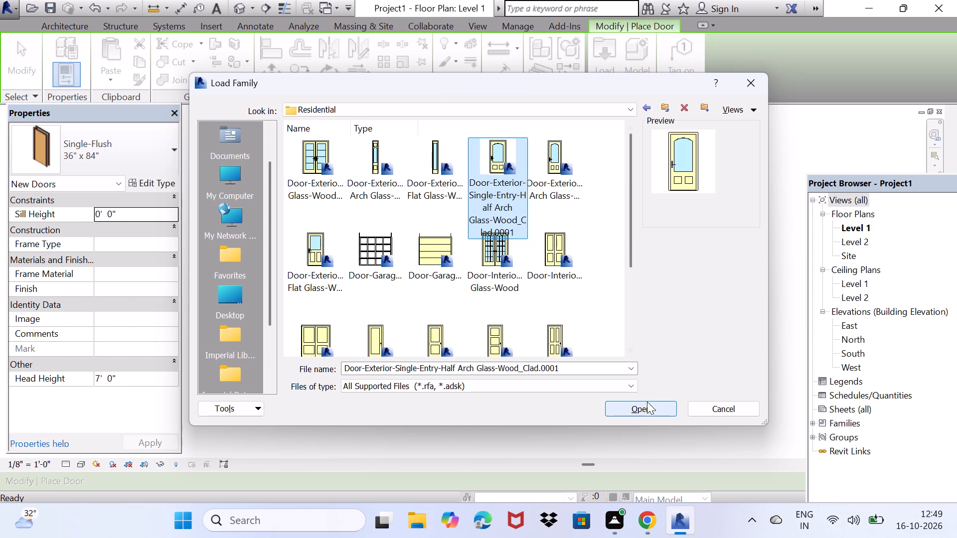
left_click(646, 411)
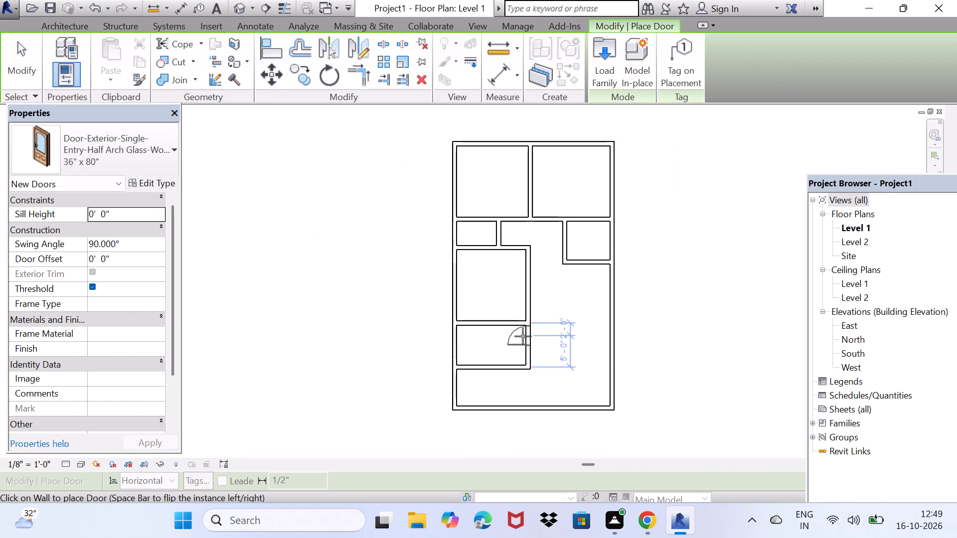
Place the 36" x 80" half-arch glass door in the lowest west room's east wall, 2'-6" from the wall below.
scroll(523, 328, "up", 4)
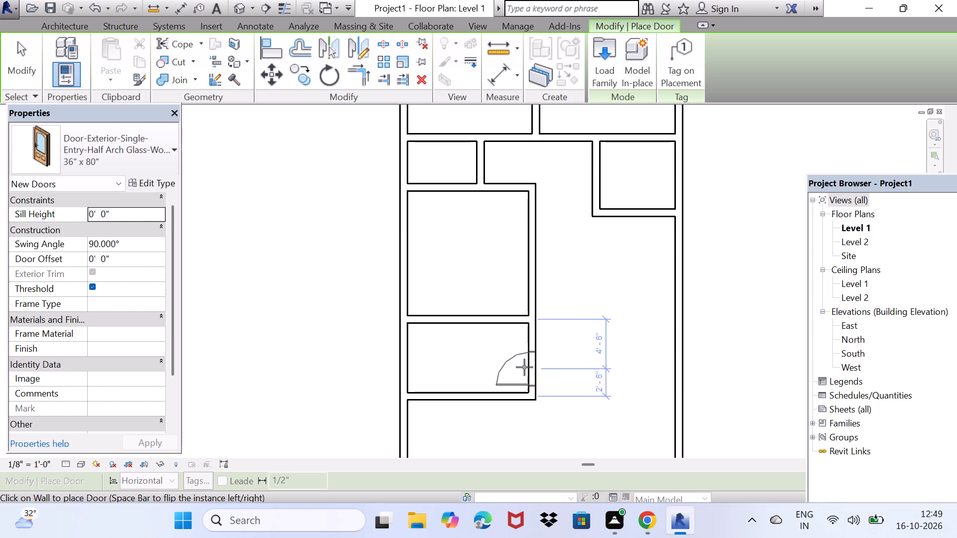
left_click(524, 368)
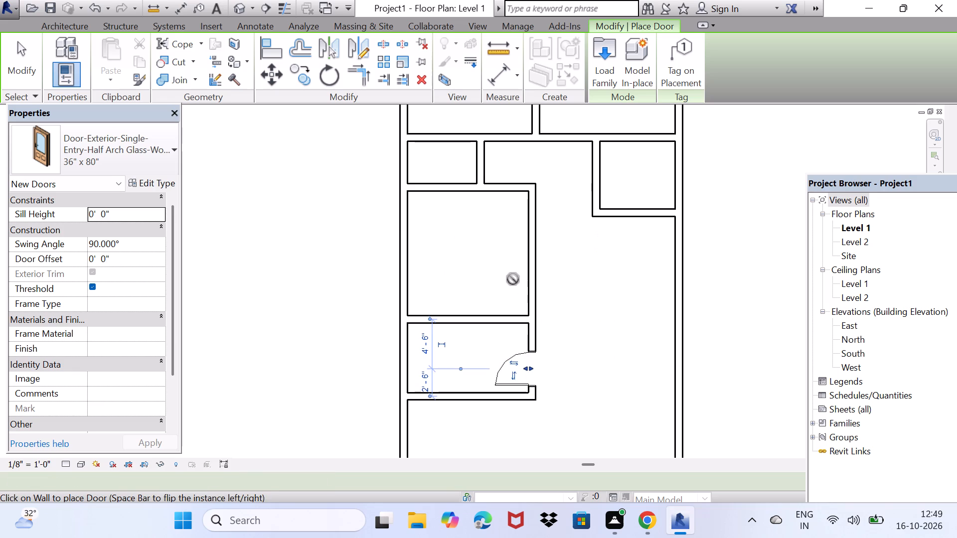
key("Escape")
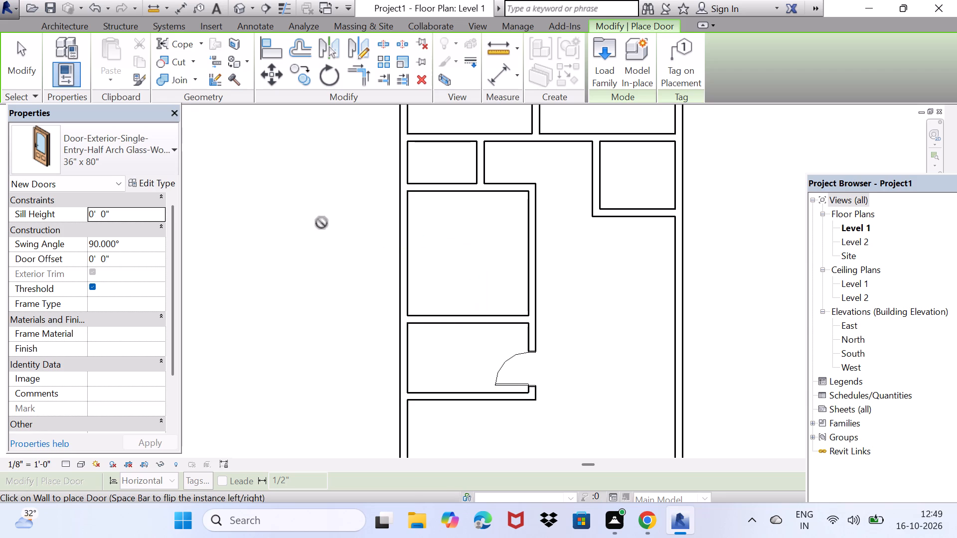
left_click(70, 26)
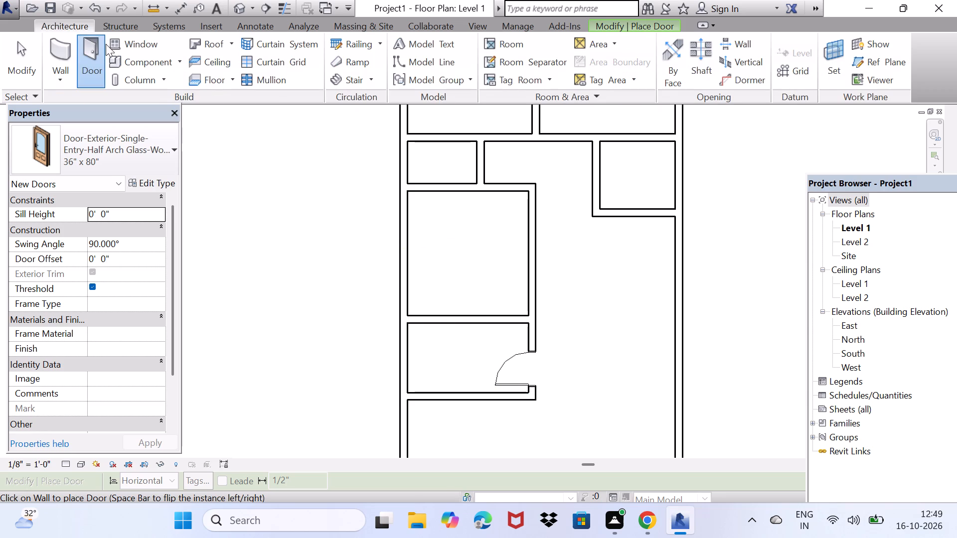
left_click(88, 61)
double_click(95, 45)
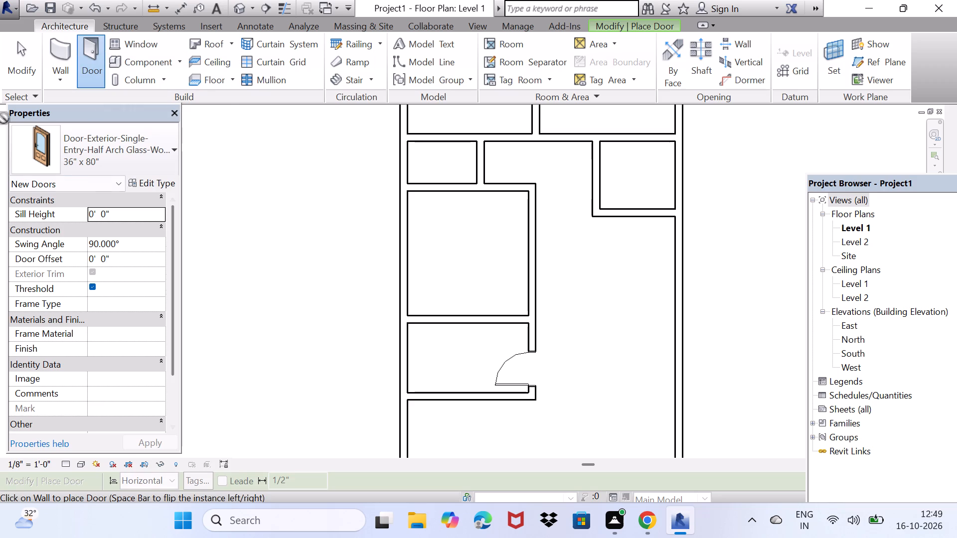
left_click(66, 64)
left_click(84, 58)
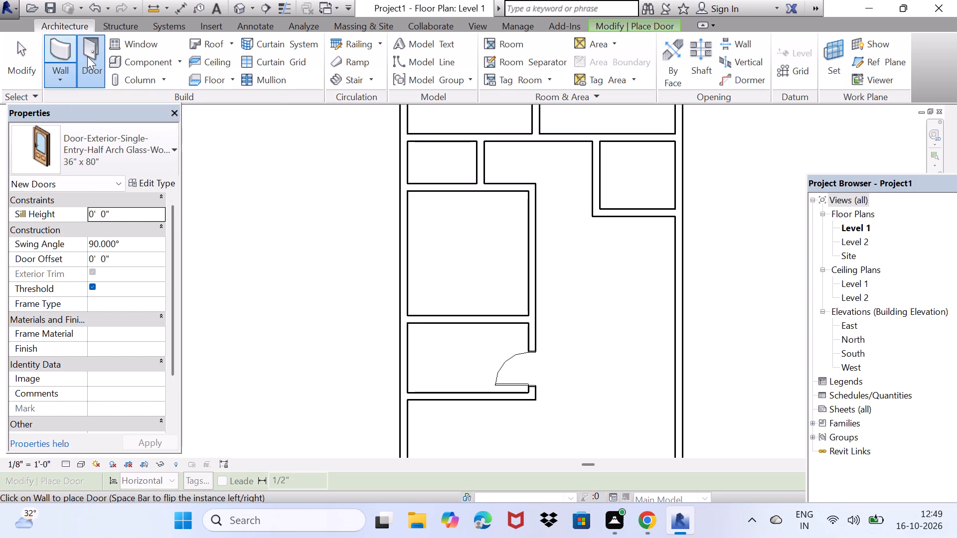
Load the Casement Dbl with Trim window family from the US Imperial library's Windows folder.
left_click(130, 47)
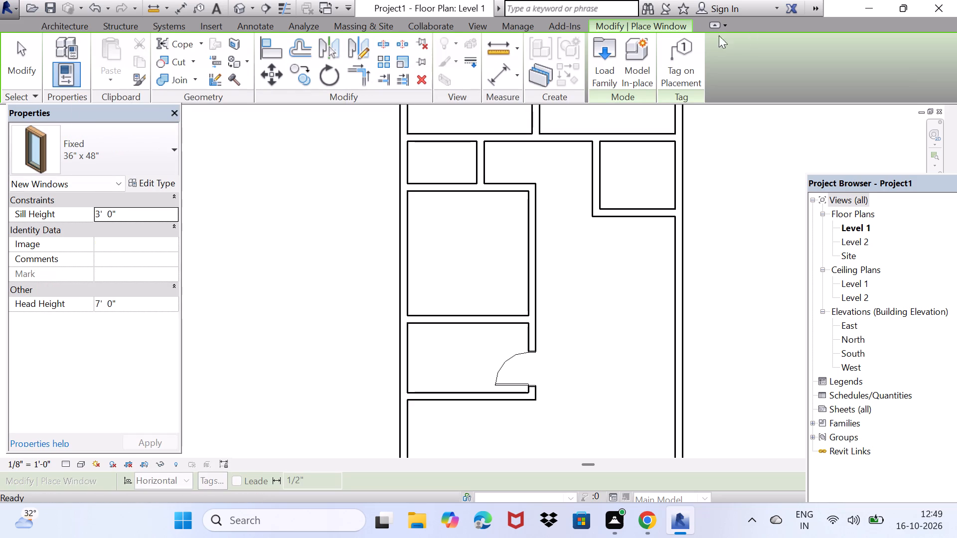
double_click(605, 44)
scroll(531, 233, "down", 4)
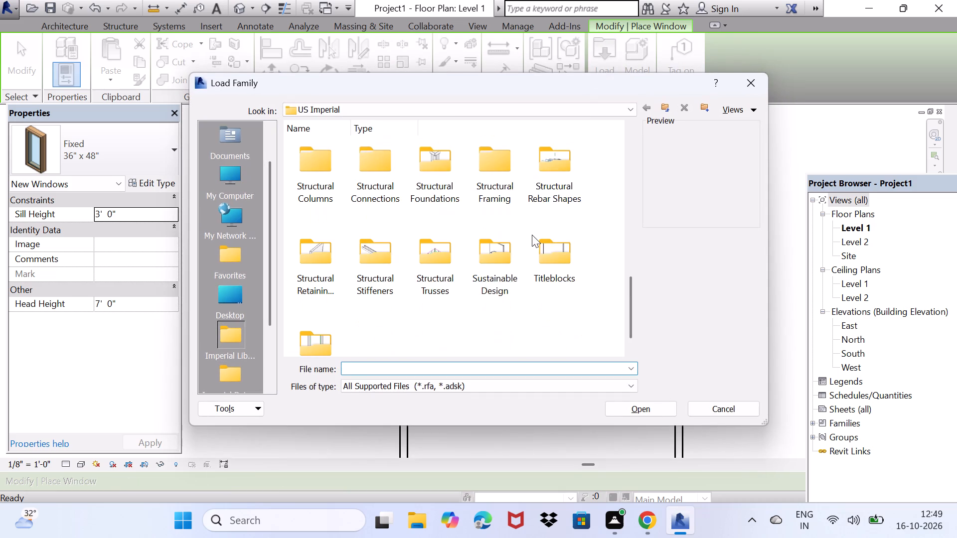
scroll(388, 272, "down", 3)
scroll(315, 291, "down", 3)
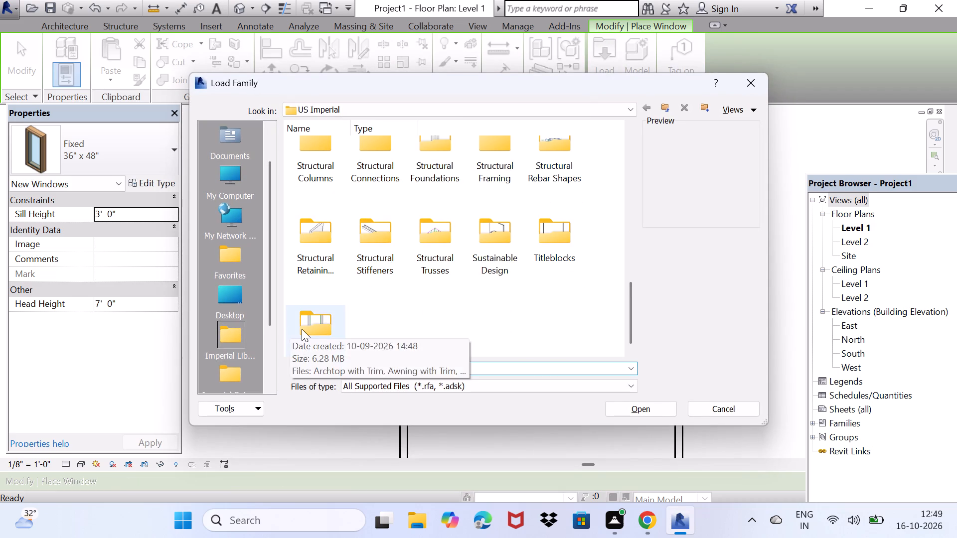
double_click(302, 329)
scroll(347, 297, "down", 3)
scroll(365, 285, "up", 3)
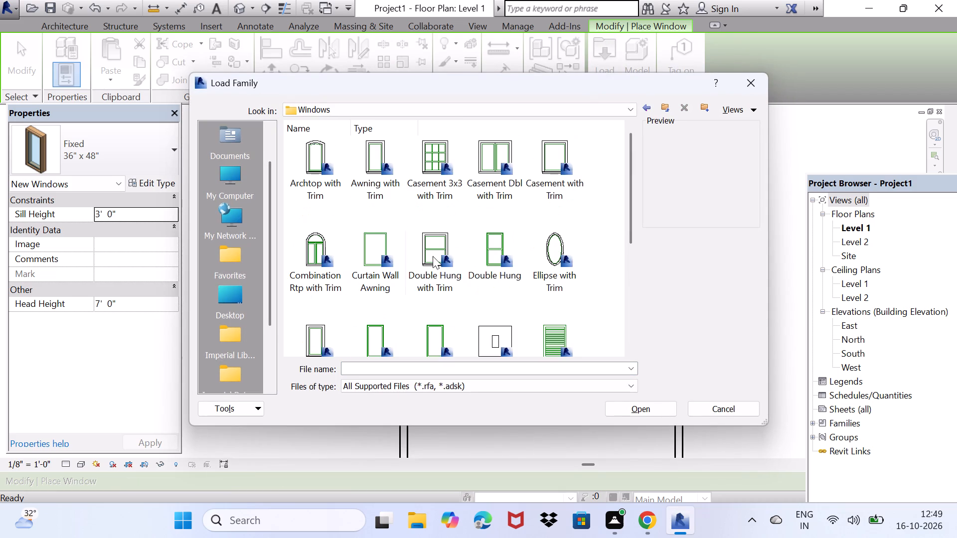
left_click(486, 163)
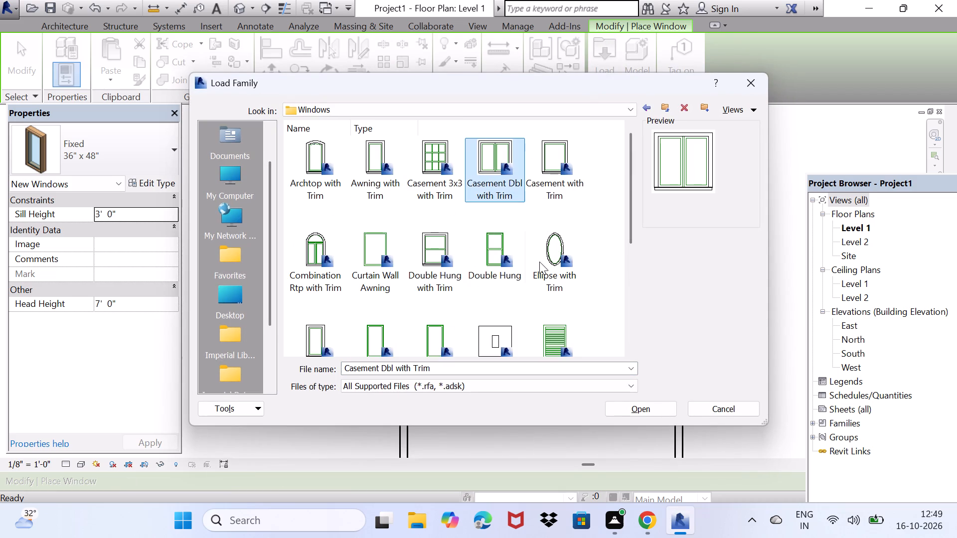
left_click(638, 409)
Place 48" x 48" casement windows in the west exterior wall: 3'-0" above the lowest room's bottom wall and centred in the room above.
scroll(398, 292, "down", 3)
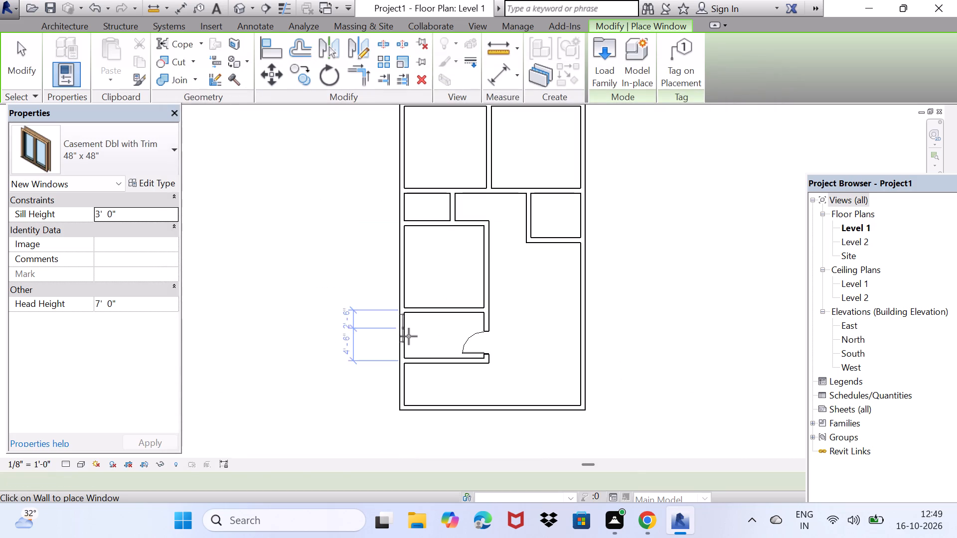
scroll(398, 345, "up", 3)
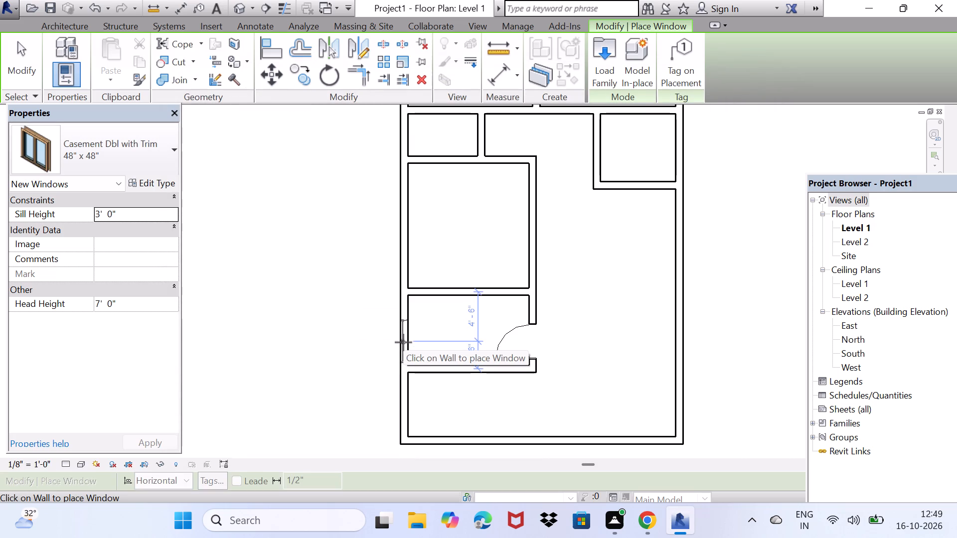
left_click(407, 337)
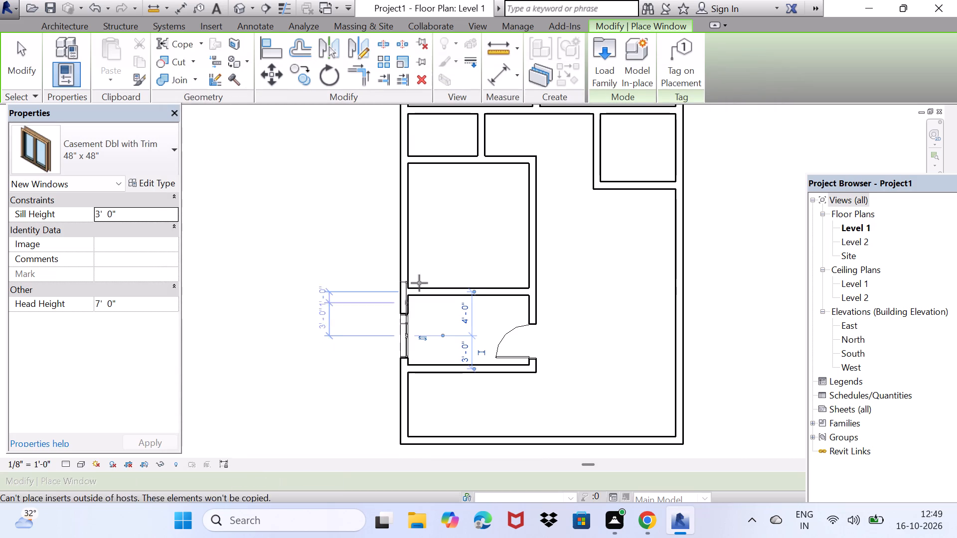
left_click(409, 224)
Place 48" x 48" casement windows in the north wall, centred in the northwest room and 5'-6" from the east wall in the northeast room.
scroll(406, 182, "down", 4)
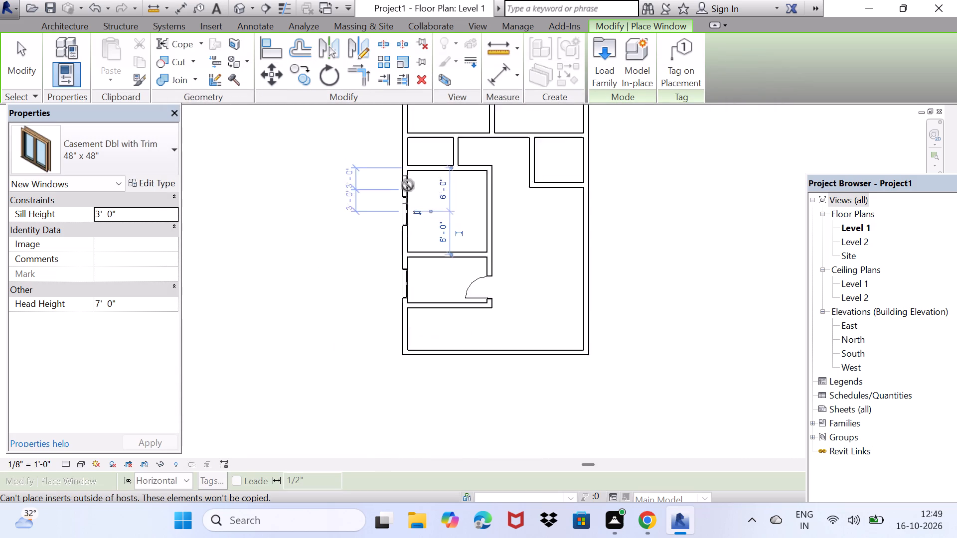
scroll(410, 185, "down", 1)
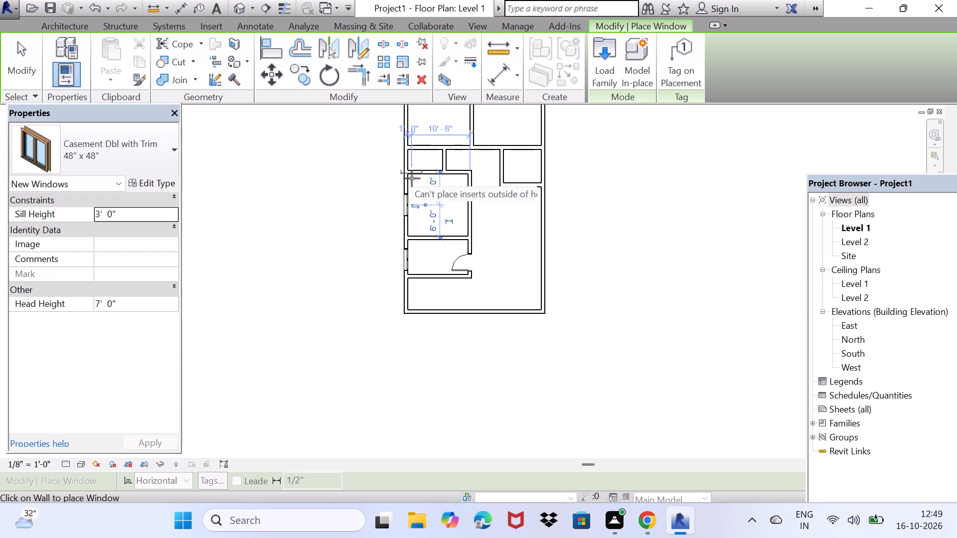
middle_click_drag(412, 178, 370, 323, "shift")
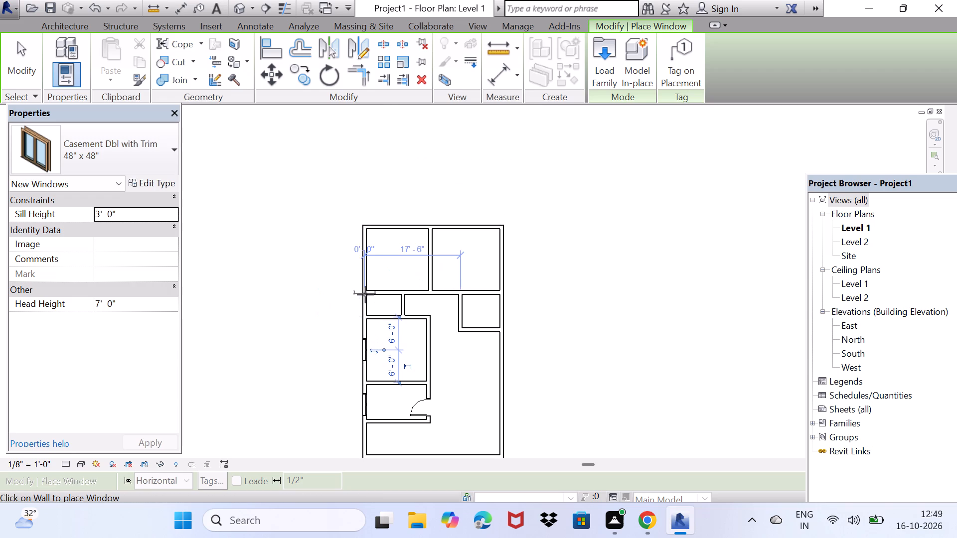
scroll(406, 221, "up", 3)
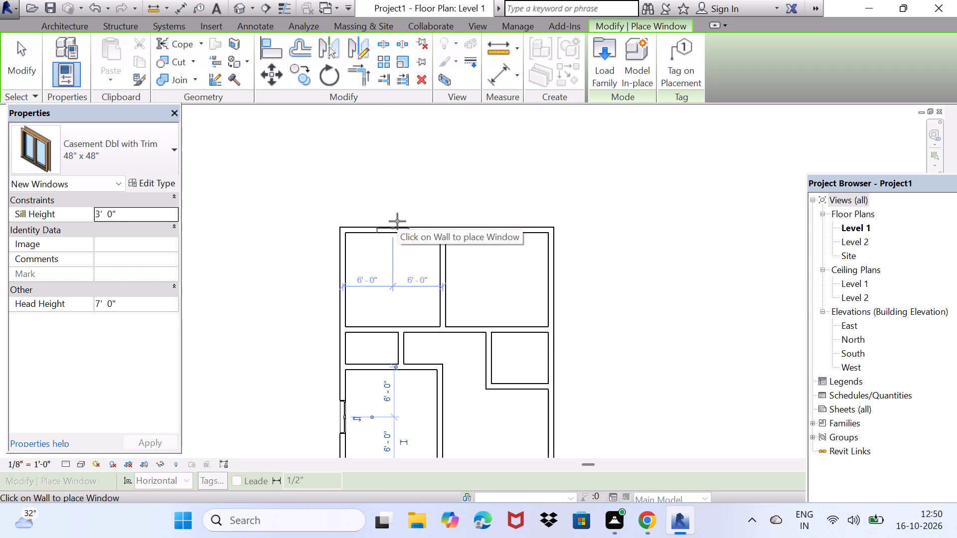
left_click(397, 221)
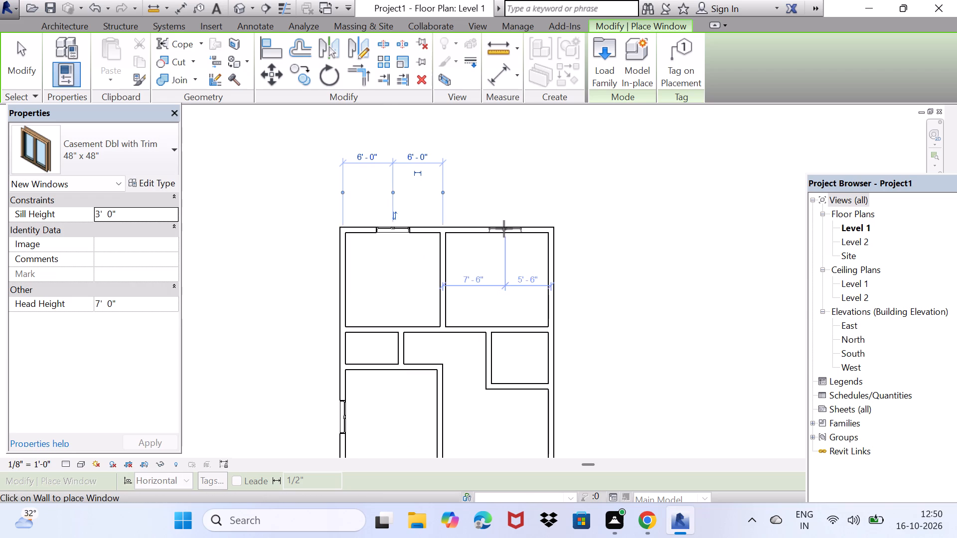
left_click(504, 229)
Place a 48" x 48" casement window in the east exterior wall, 8'-0" below the small east room's south wall.
scroll(515, 317, "down", 3)
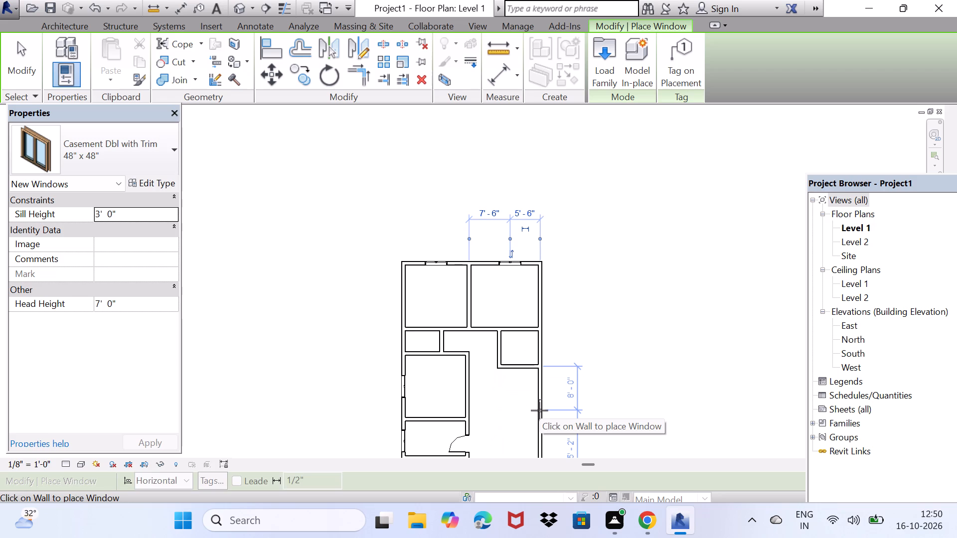
middle_click_drag(539, 410, 514, 281)
scroll(499, 283, "up", 3)
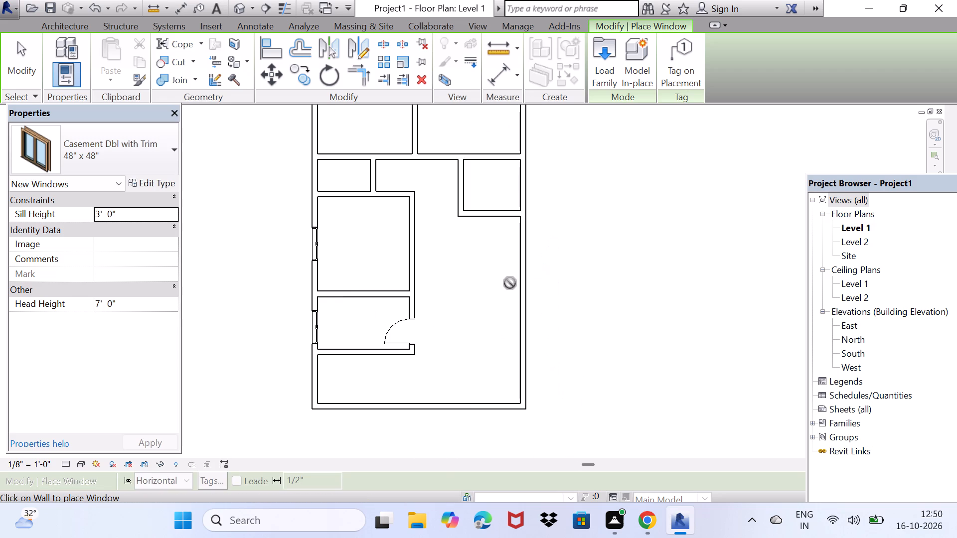
left_click(530, 281)
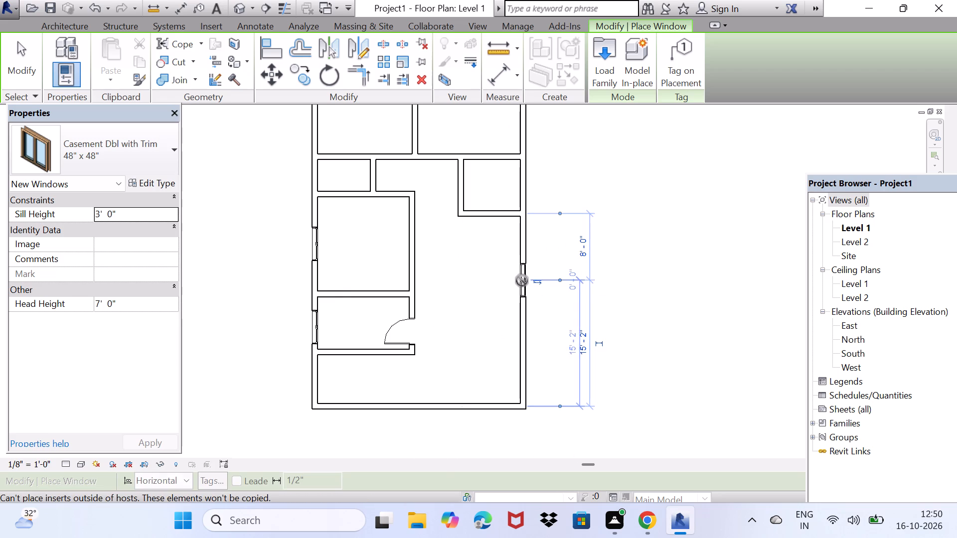
scroll(518, 284, "down", 4)
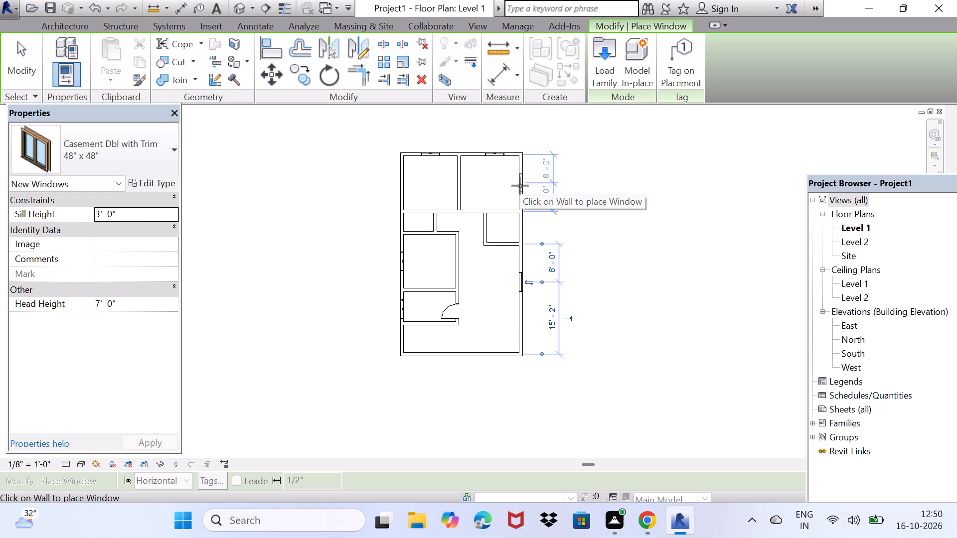
key("space")
key("Escape")
key("Escape")
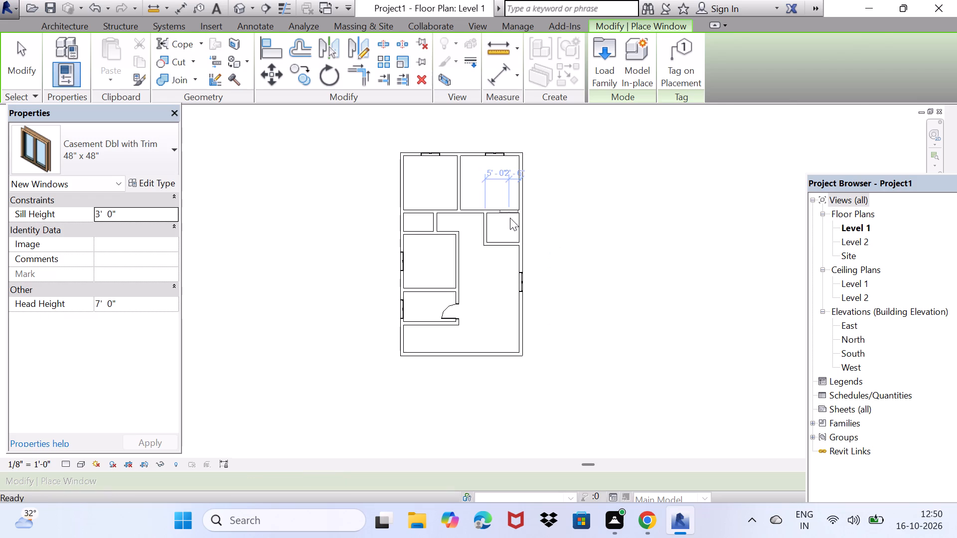
Load the 12" x 80" type of Door-Interior-Single-5_Panel_Vert-Wood from the US Imperial library's Residential doors.
scroll(479, 214, "up", 3)
middle_click_drag(478, 227, 455, 234)
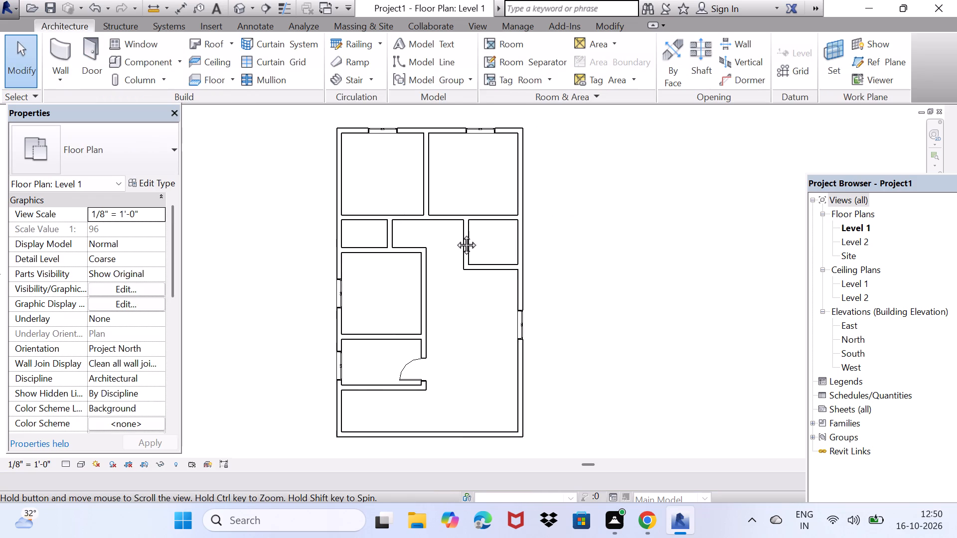
middle_click_drag(455, 234, 573, 232)
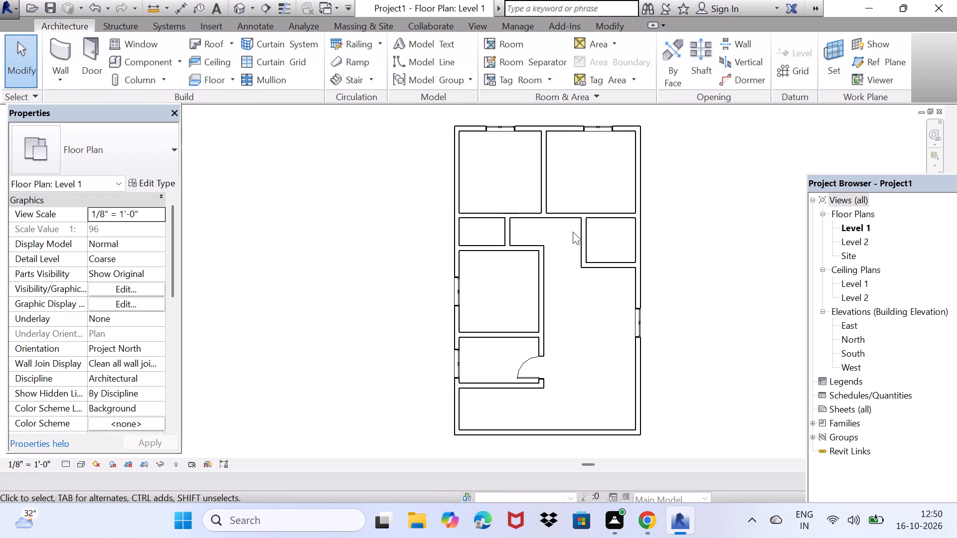
double_click(92, 50)
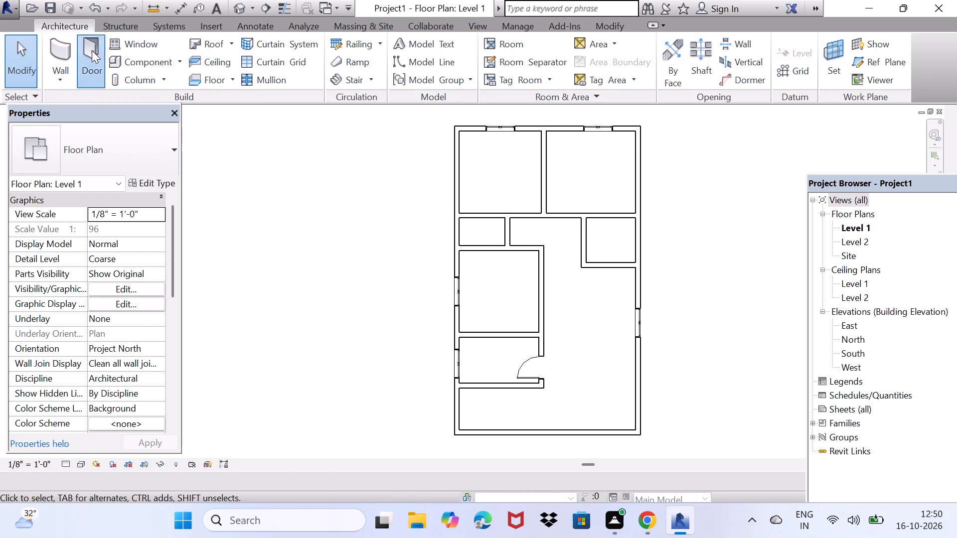
left_click(601, 60)
left_click(596, 62)
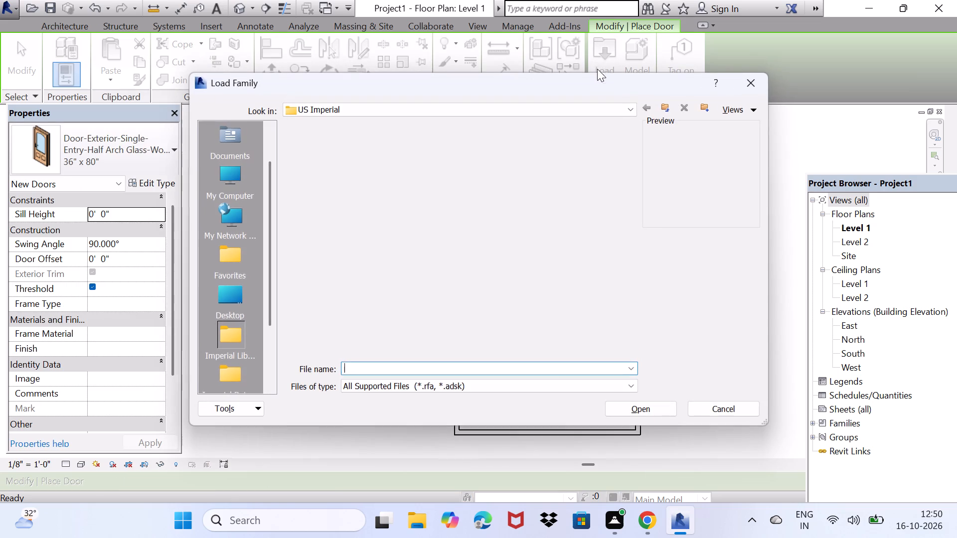
scroll(565, 178, "down", 1)
scroll(563, 164, "up", 1)
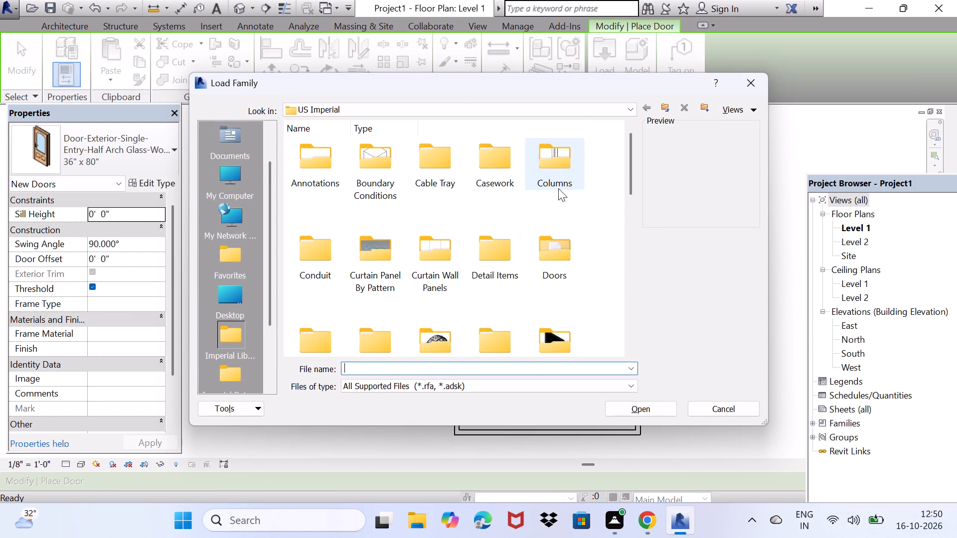
double_click(556, 247)
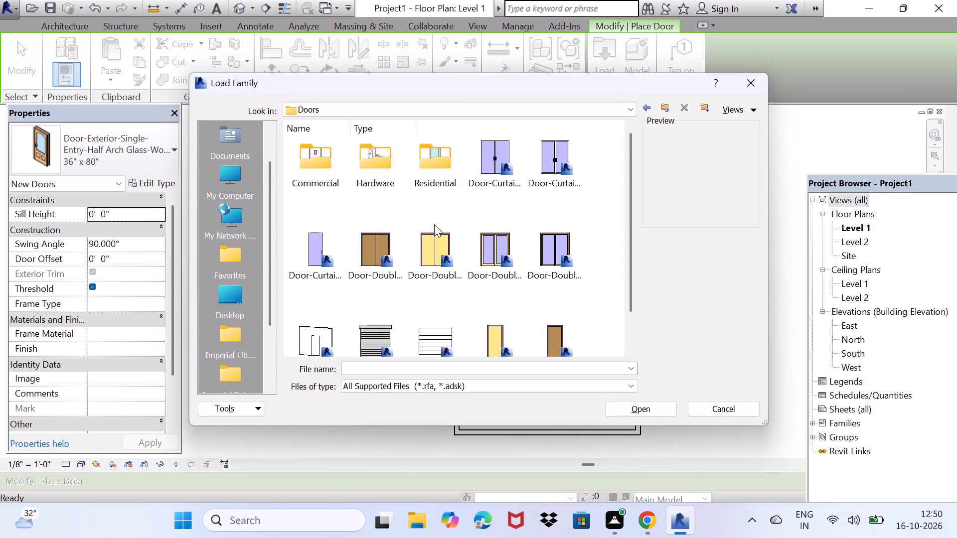
double_click(434, 174)
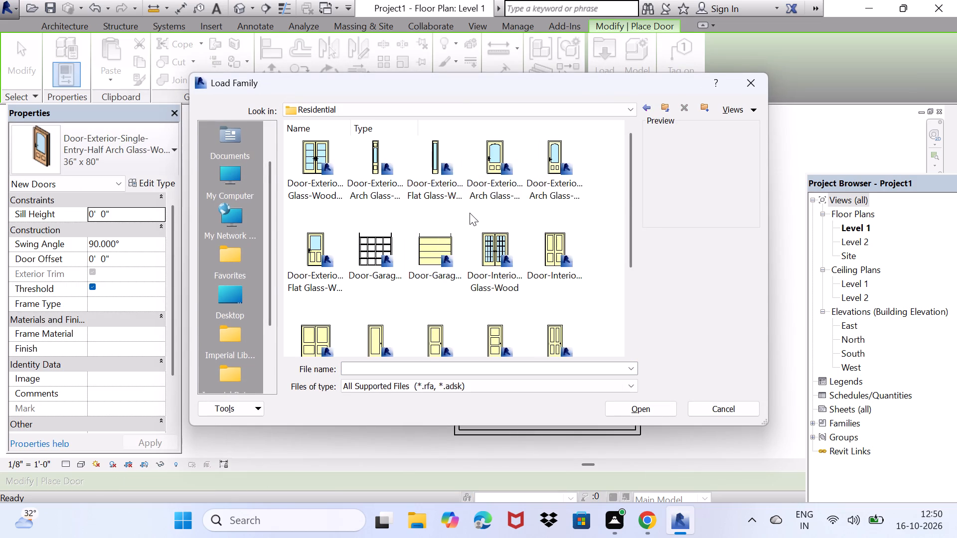
scroll(470, 213, "down", 2)
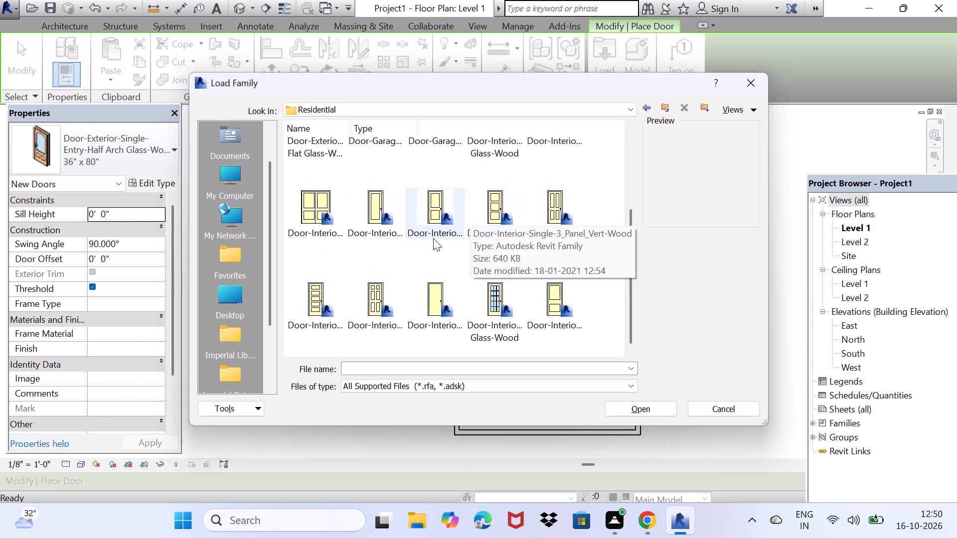
left_click(313, 289)
left_click(647, 406)
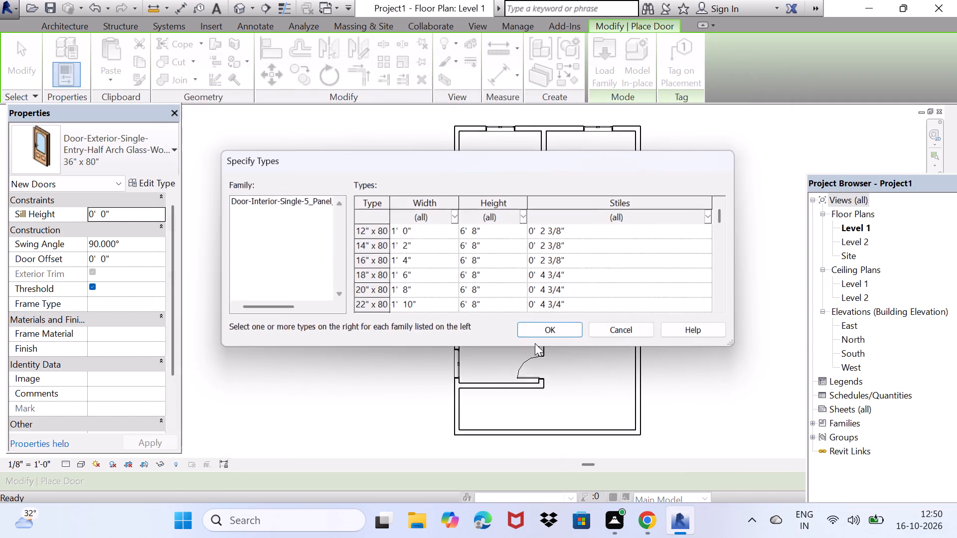
left_click(503, 234)
left_click(538, 329)
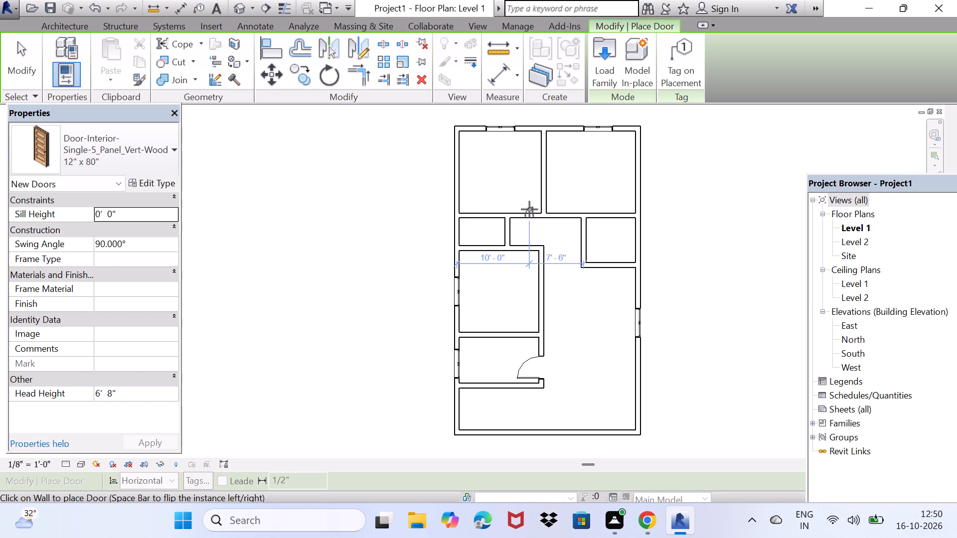
Place 12" x 80" panel doors in the two north rooms' south wall, 10'-0" from the west wall and 3'-9" east of that door.
left_click(529, 209)
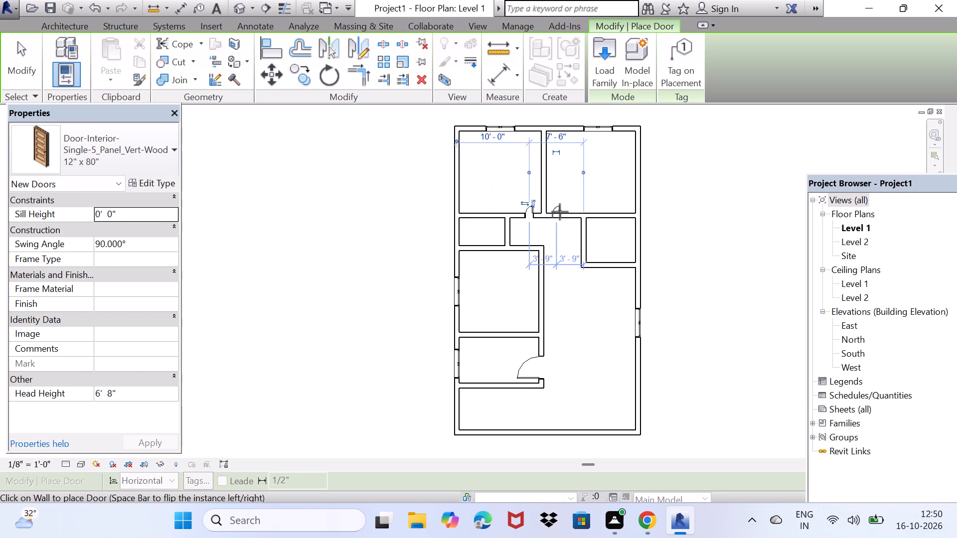
left_click(560, 212)
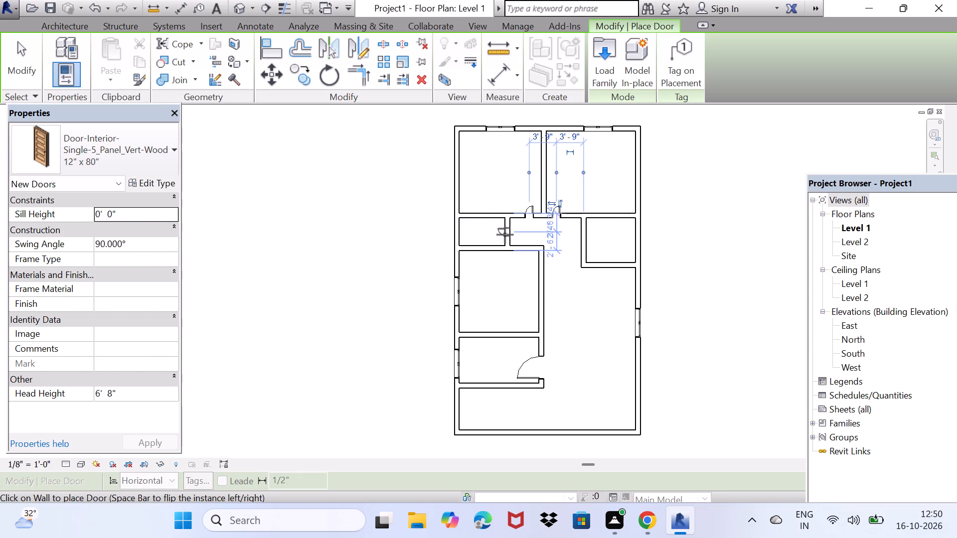
Place 12" x 80" panel doors in the small west room's east wall, 2'-0" from its upper wall, and centred in the small east room's south wall.
scroll(503, 235, "up", 2)
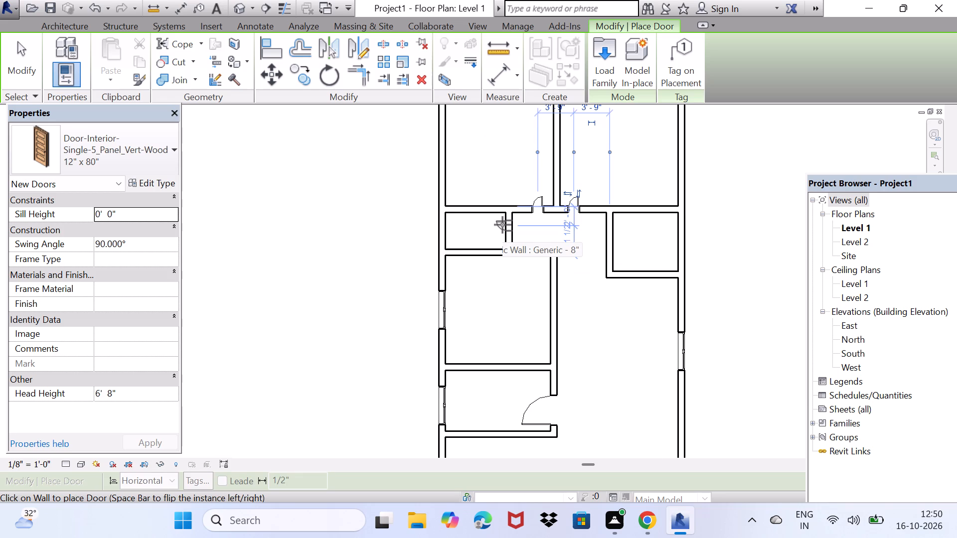
left_click(502, 225)
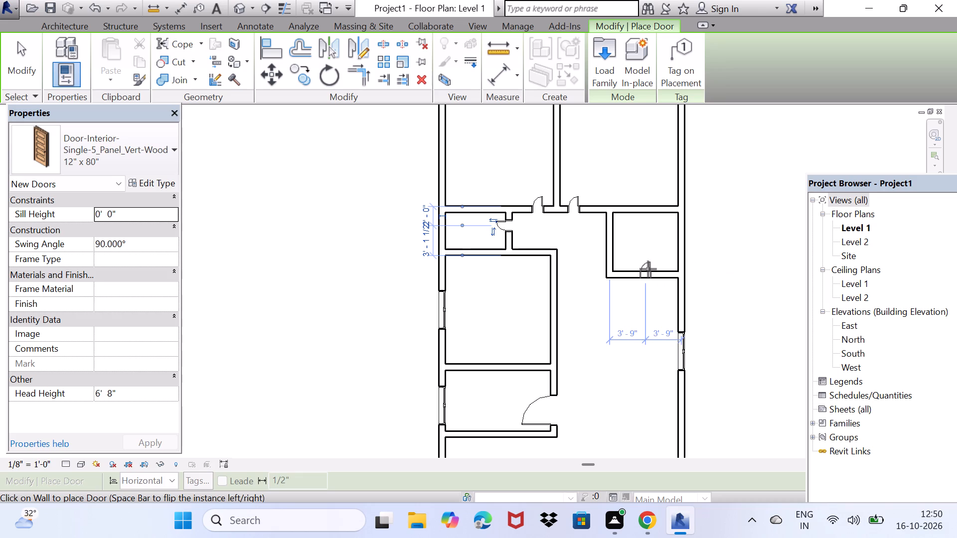
left_click(648, 269)
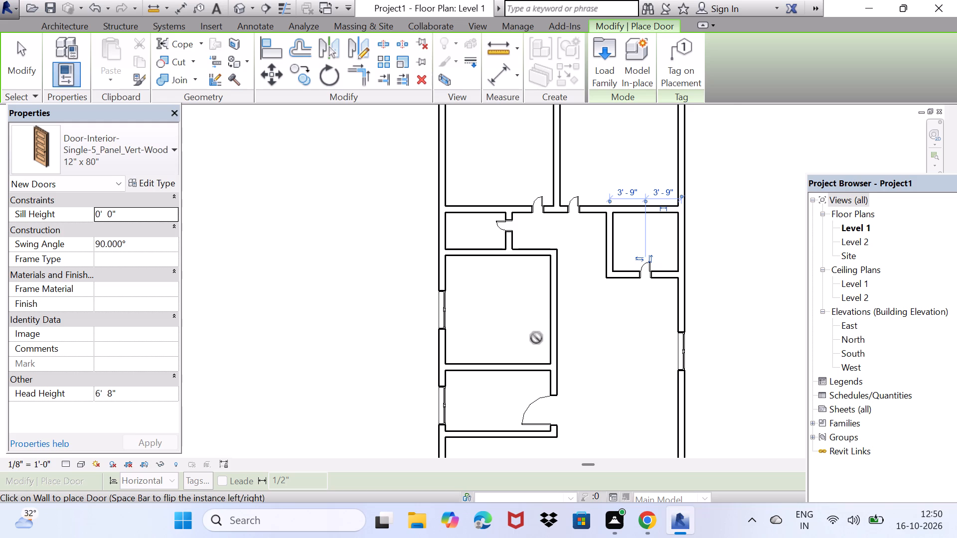
Place a 12" x 80" panel door in the middle west room's east wall, 2'-0" above the room's bottom wall.
scroll(536, 336, "up", 3)
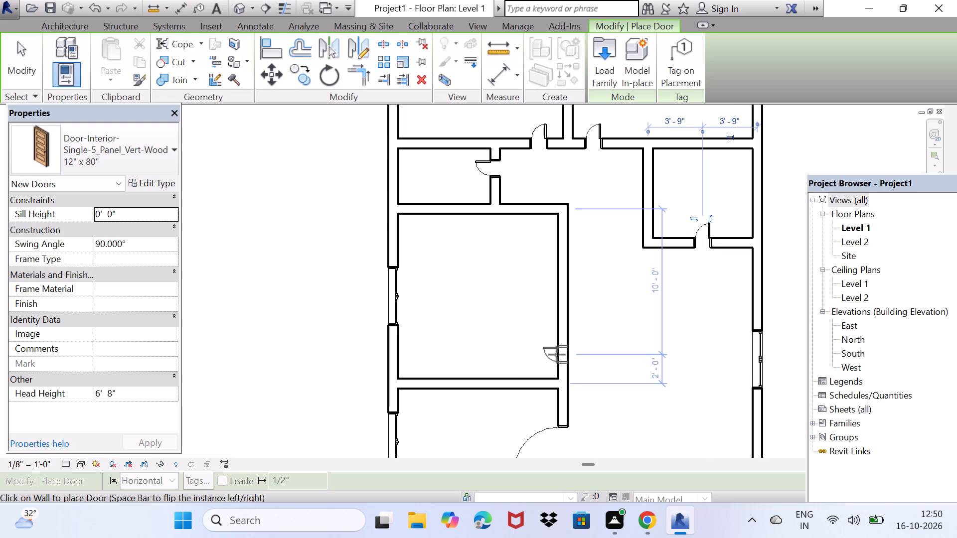
left_click(557, 355)
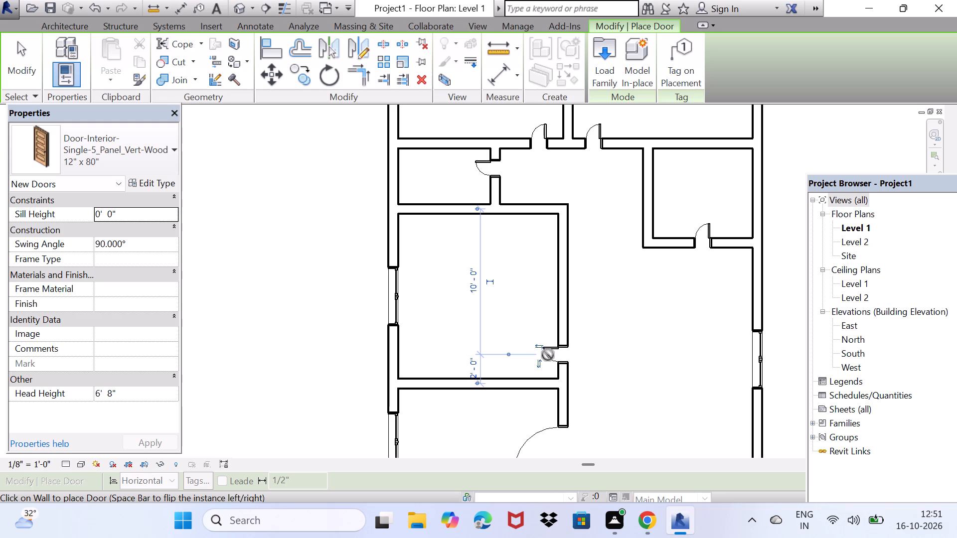
scroll(565, 348, "down", 3)
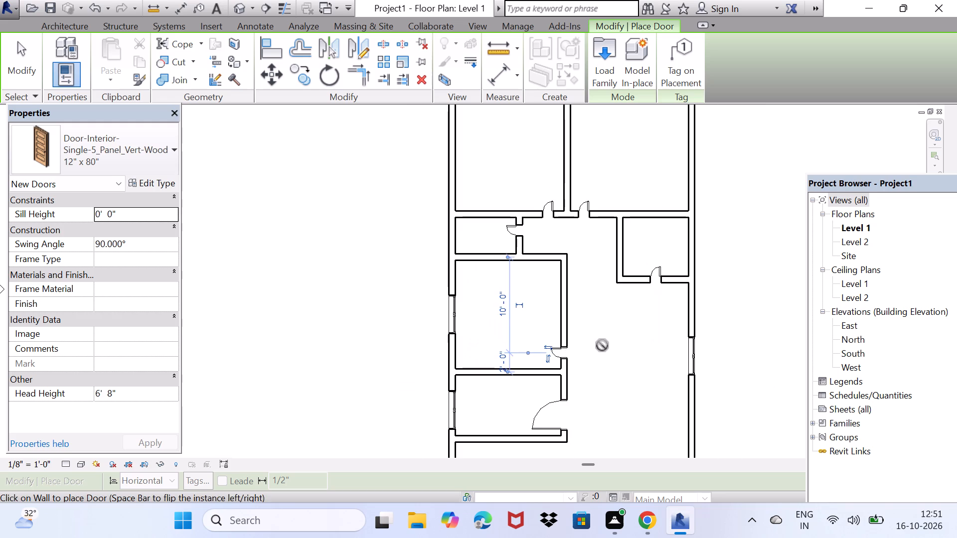
key("Escape")
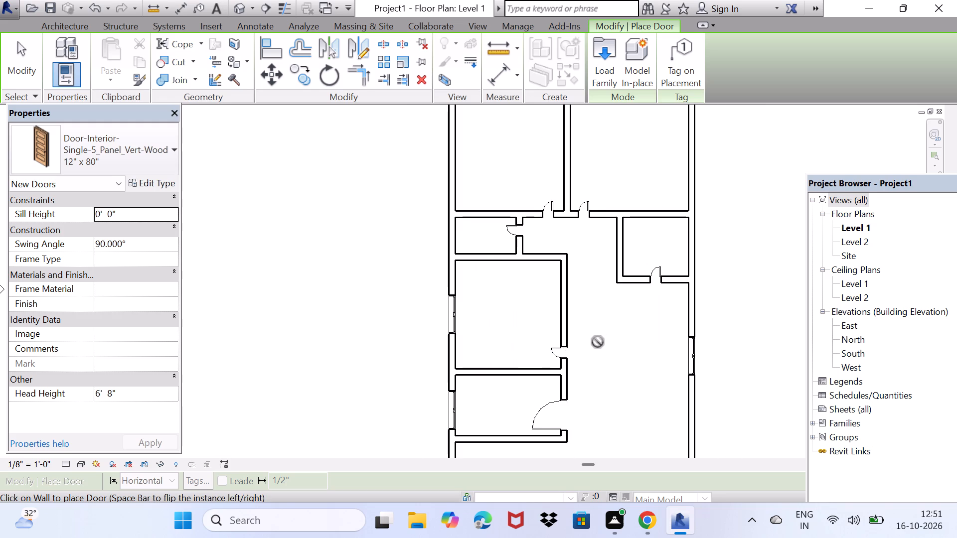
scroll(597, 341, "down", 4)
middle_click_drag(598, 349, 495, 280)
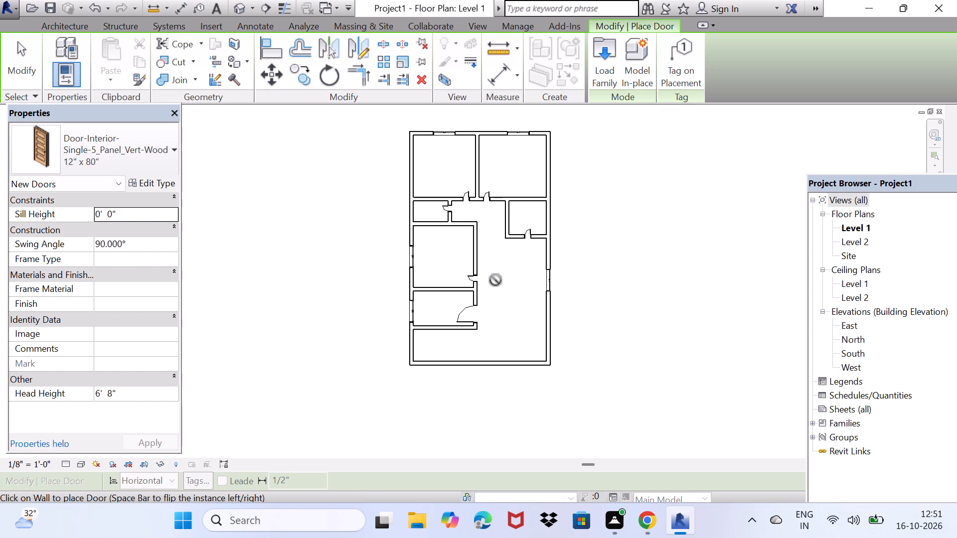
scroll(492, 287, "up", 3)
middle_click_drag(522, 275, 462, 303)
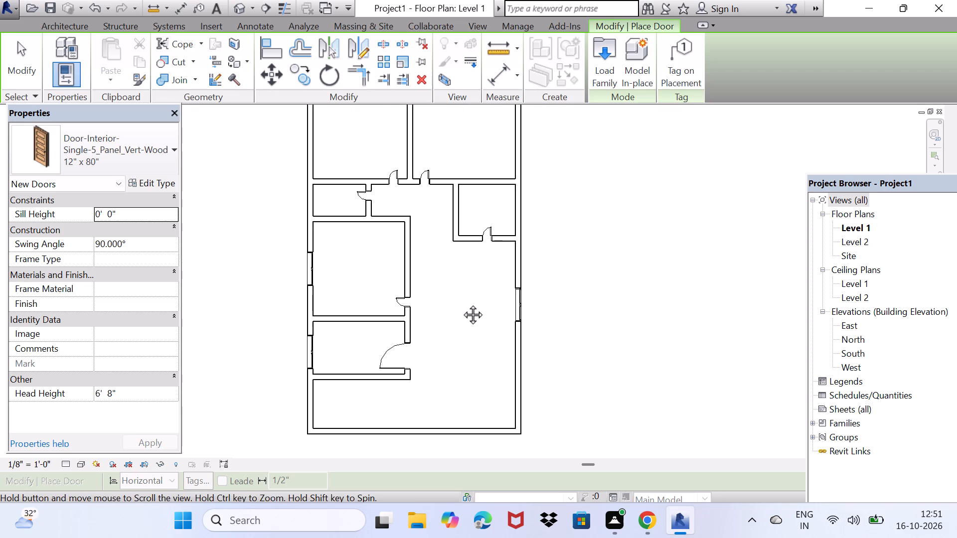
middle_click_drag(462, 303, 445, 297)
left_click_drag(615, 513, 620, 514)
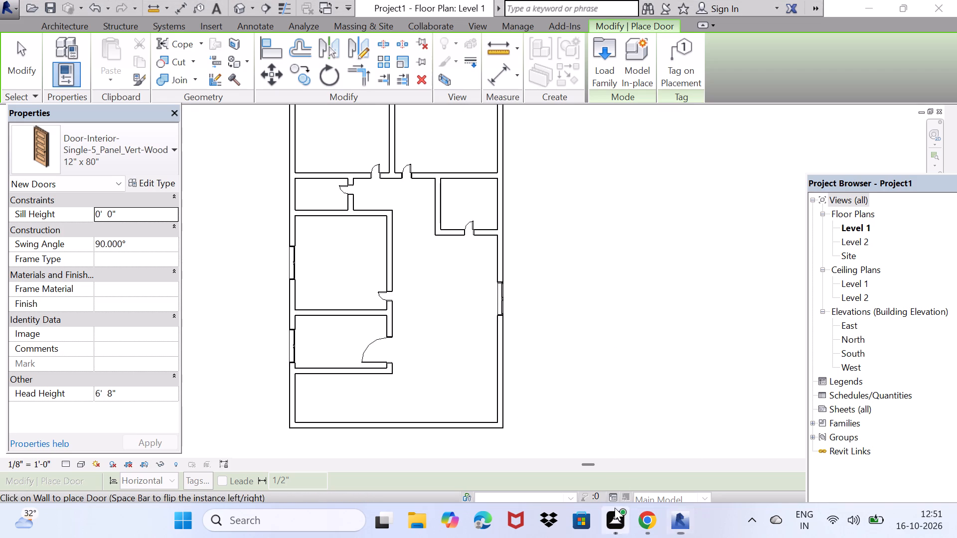
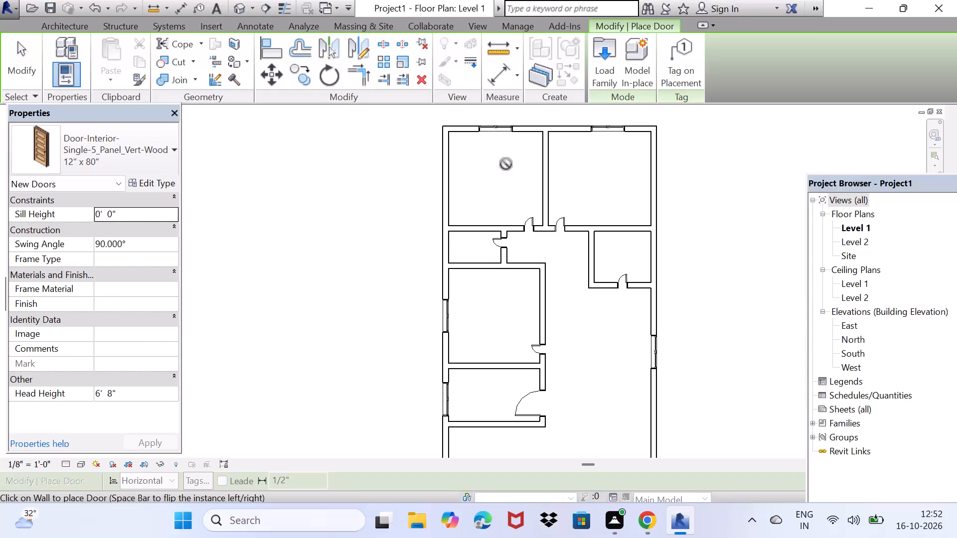
Load the Bed-Shaker furniture family from the Beds folder of the US Imperial library's Furniture folder.
key("space")
key("Escape")
middle_click_drag(519, 155, 610, 144)
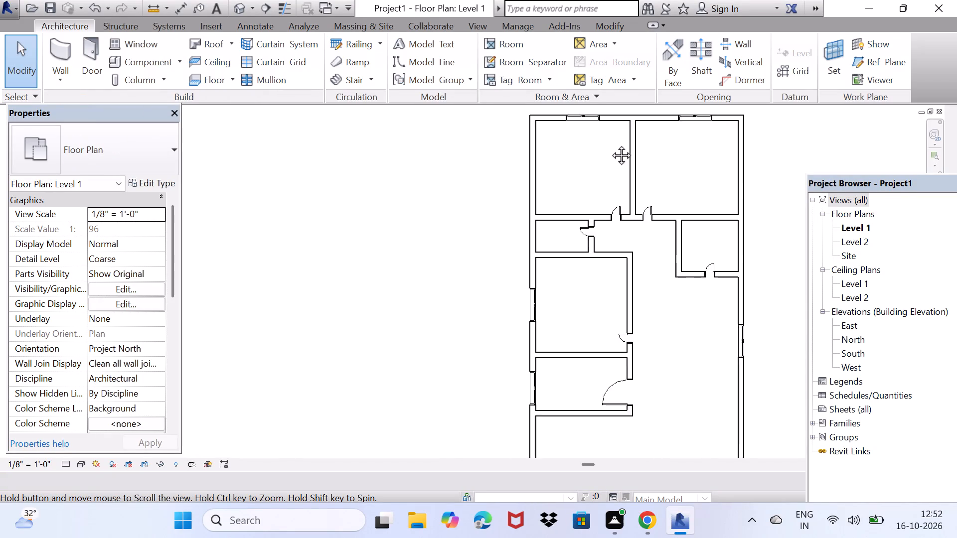
middle_click_drag(610, 144, 555, 138)
scroll(523, 158, "down", 1)
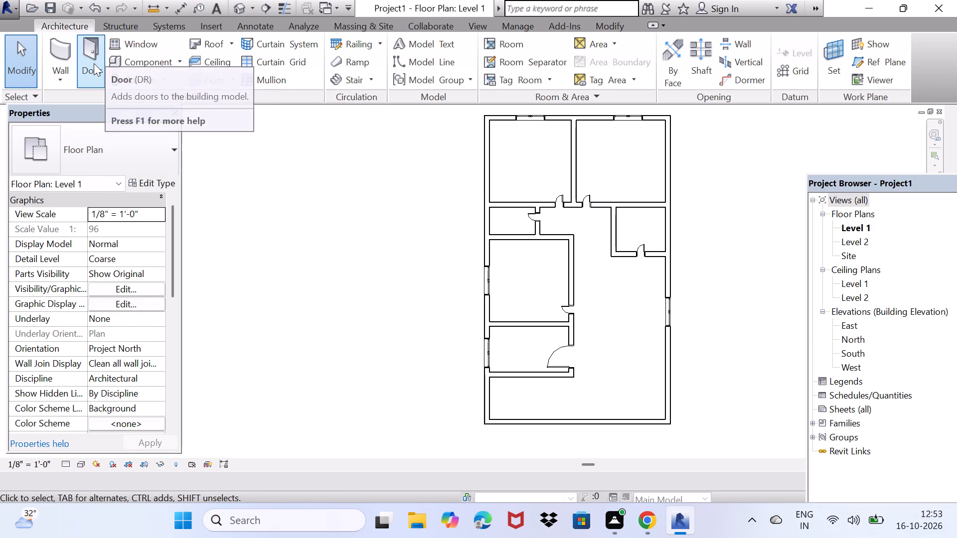
double_click(134, 61)
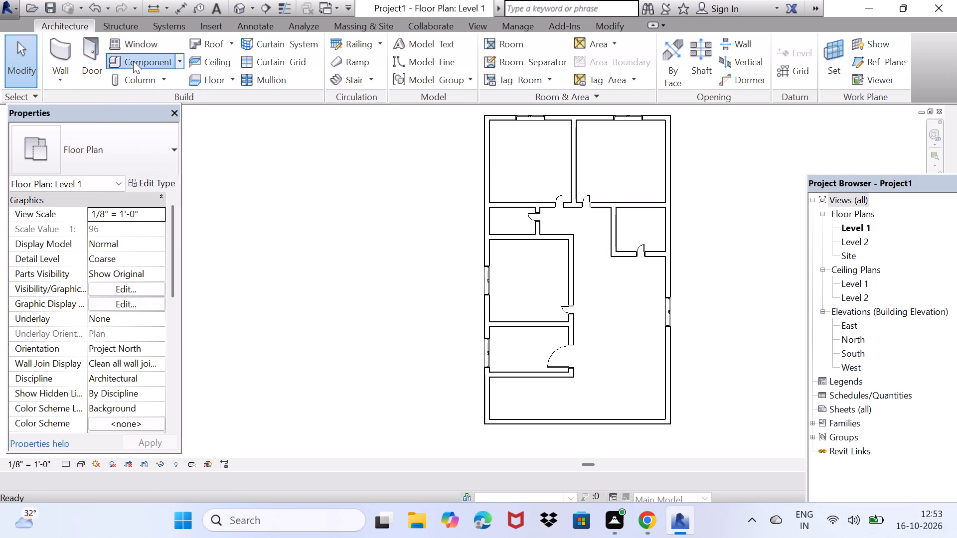
double_click(603, 57)
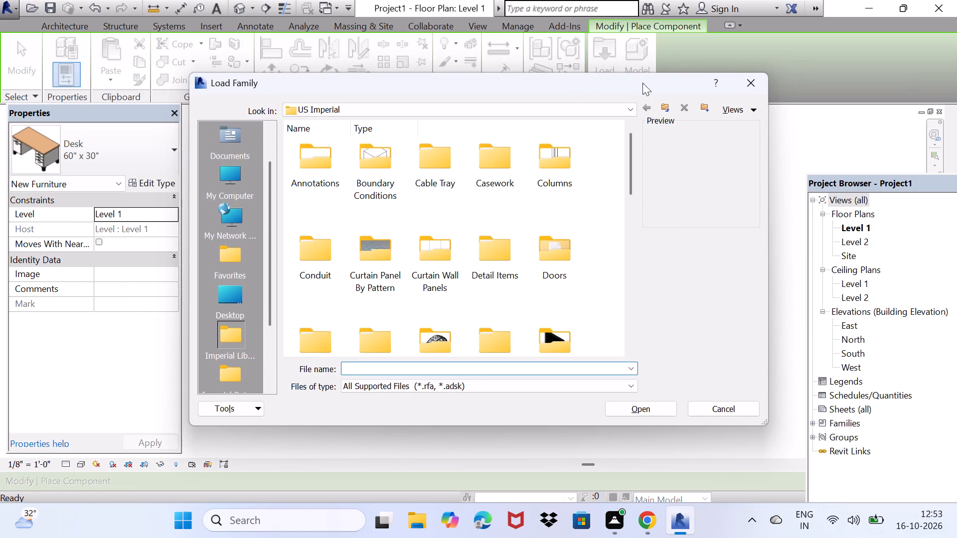
scroll(591, 187, "down", 3)
scroll(578, 196, "up", 2)
scroll(578, 195, "down", 1)
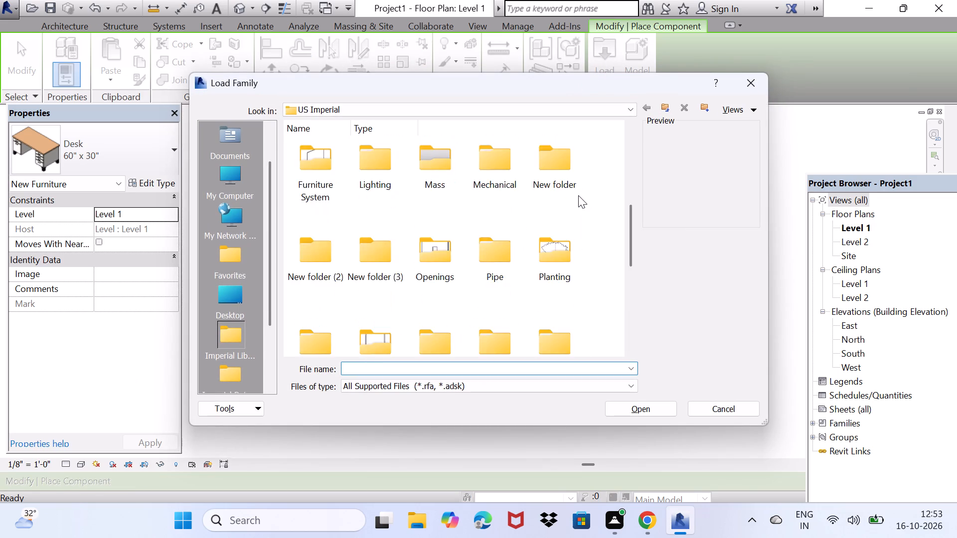
scroll(578, 195, "down", 1)
scroll(578, 195, "up", 3)
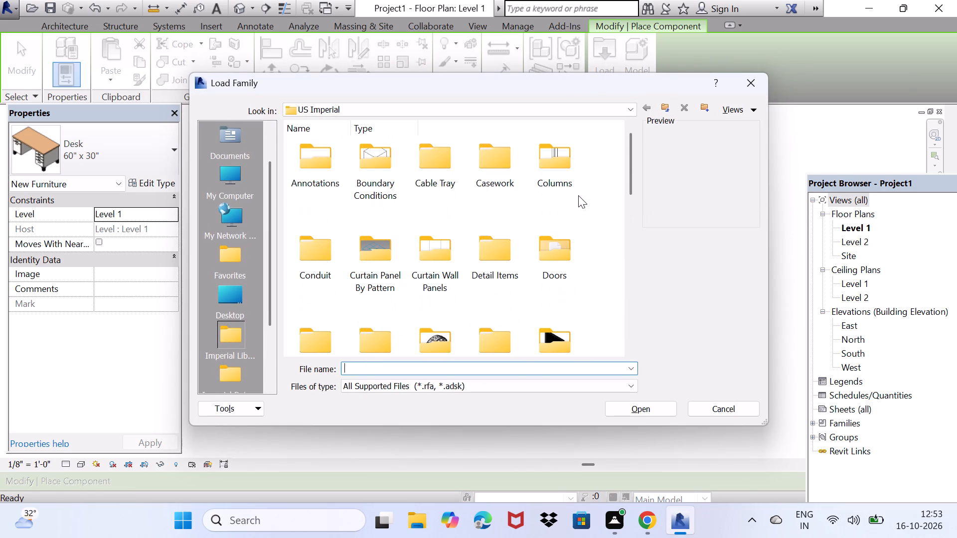
scroll(578, 195, "up", 1)
scroll(578, 195, "down", 3)
scroll(578, 195, "up", 3)
scroll(578, 195, "down", 1)
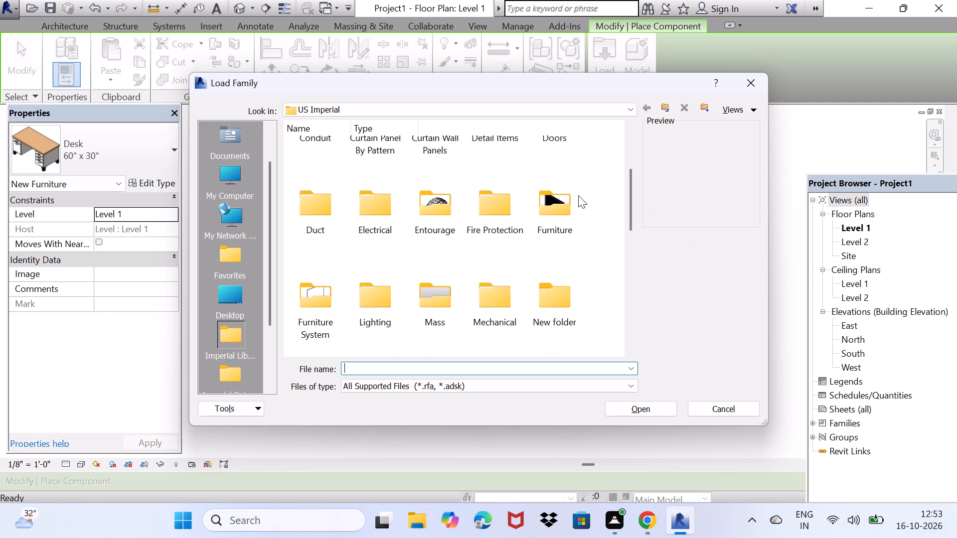
double_click(557, 197)
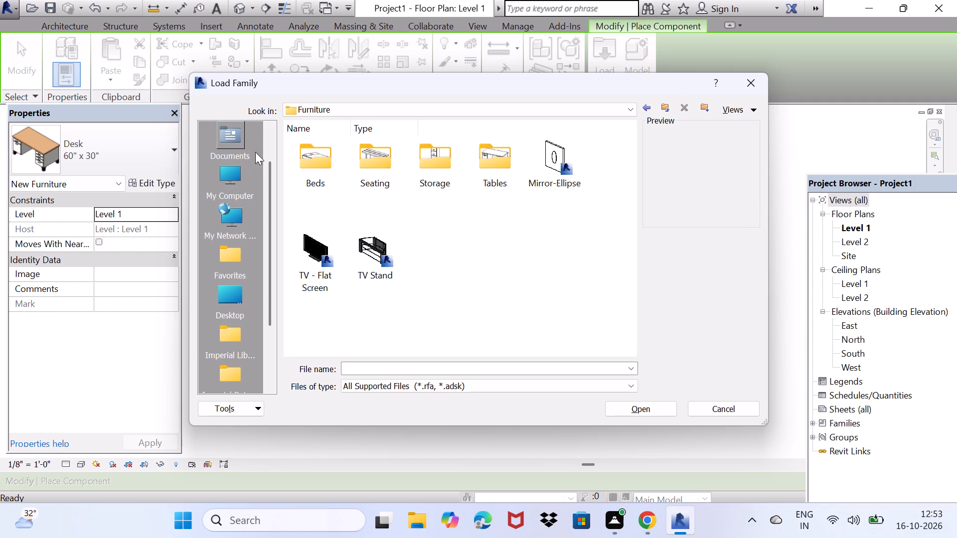
double_click(324, 154)
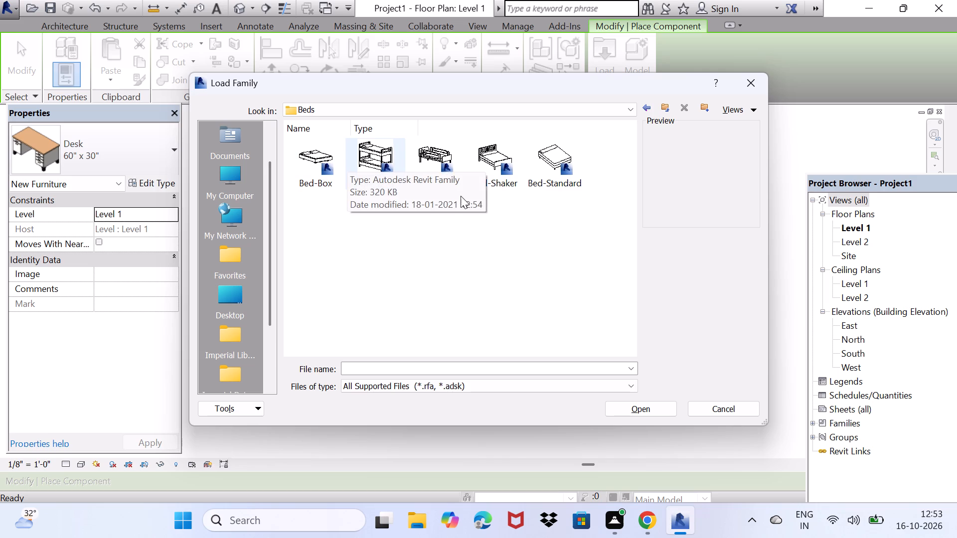
left_click(482, 166)
left_click(640, 410)
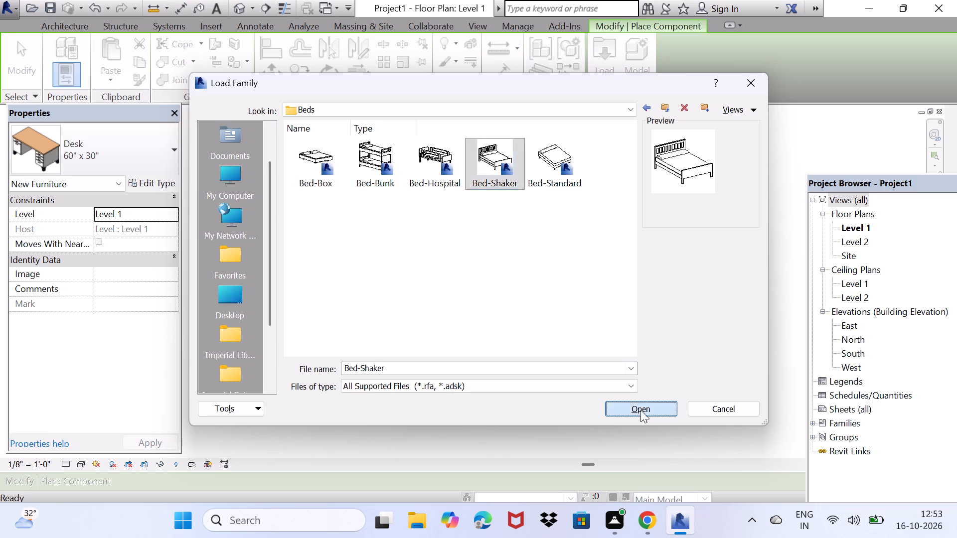
Place a Double 56" x 78" Bed-Shaker in the northwest room, headboard against the west wall, 2'-2" from the north wall.
scroll(503, 176, "up", 3)
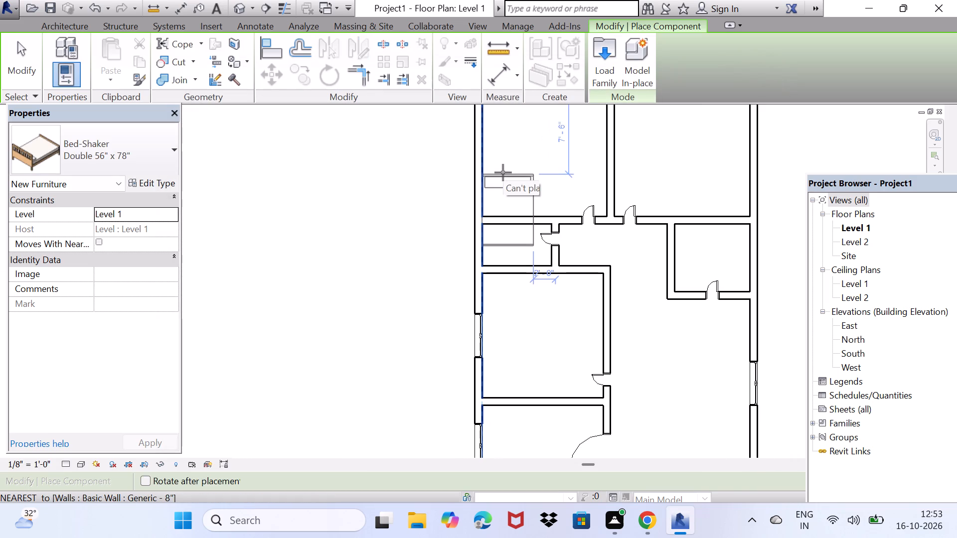
key("space")
scroll(505, 163, "up", 2)
middle_click_drag(500, 161, 490, 246)
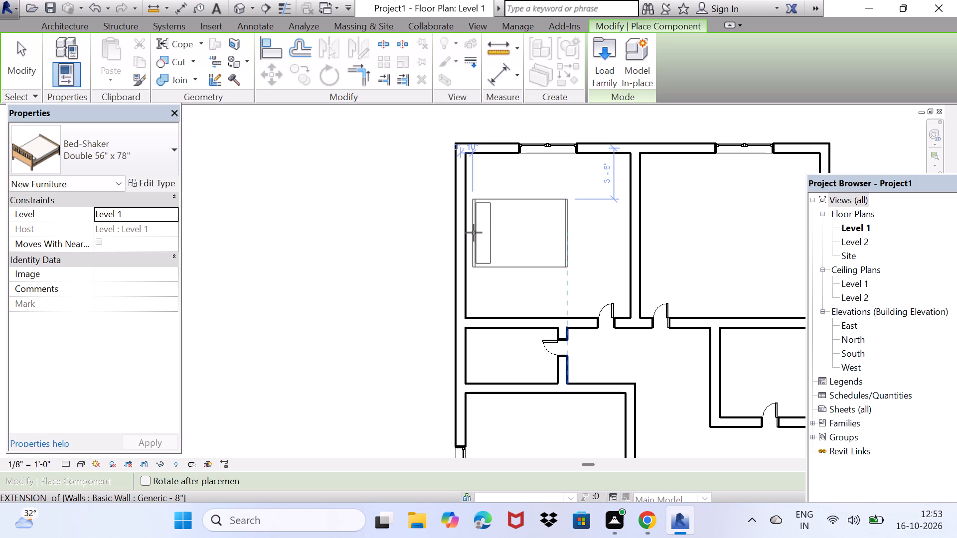
scroll(473, 227, "up", 4)
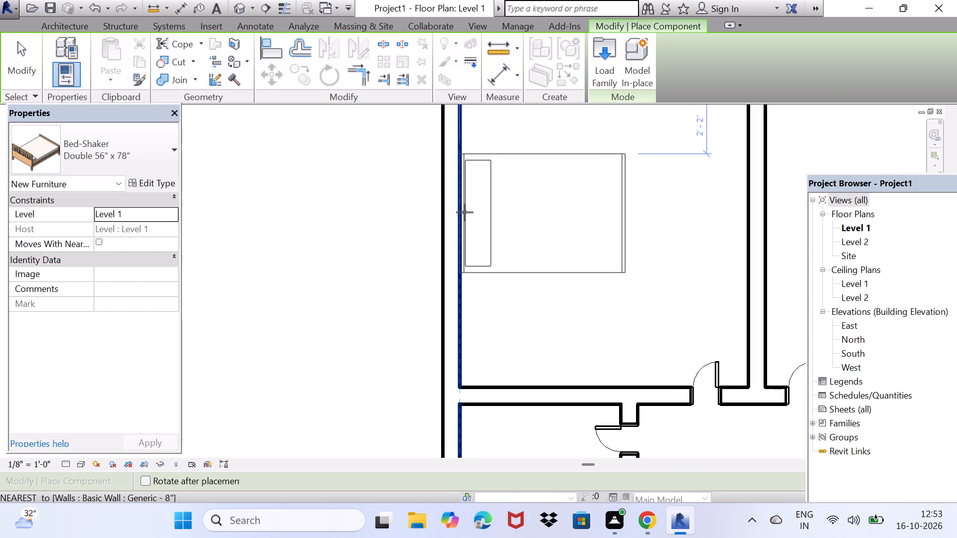
left_click(464, 212)
Place a Double 56" x 78" Bed-Shaker in the northeast room, headboard against the east wall and 4'-6" from the south wall.
scroll(591, 218, "down", 3)
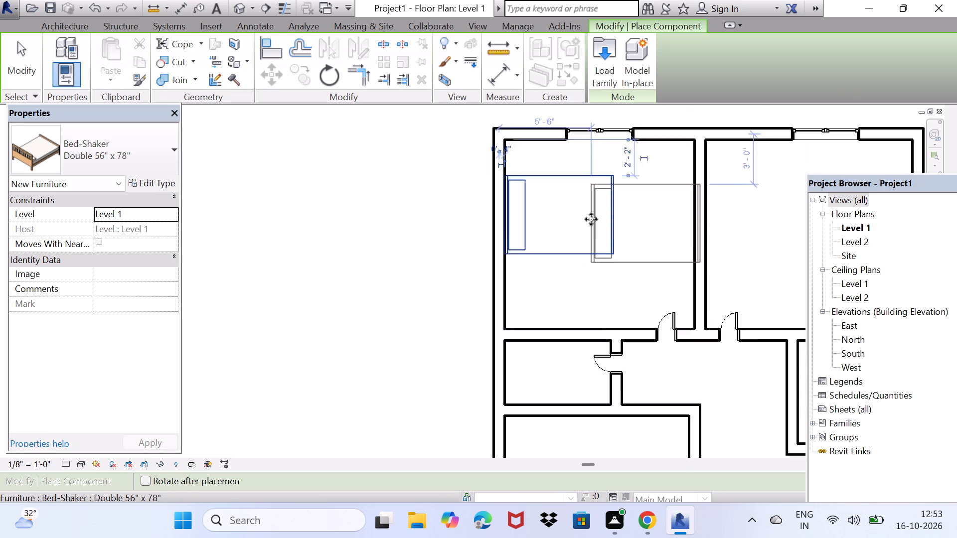
scroll(591, 219, "down", 4)
middle_click_drag(653, 221, 368, 194)
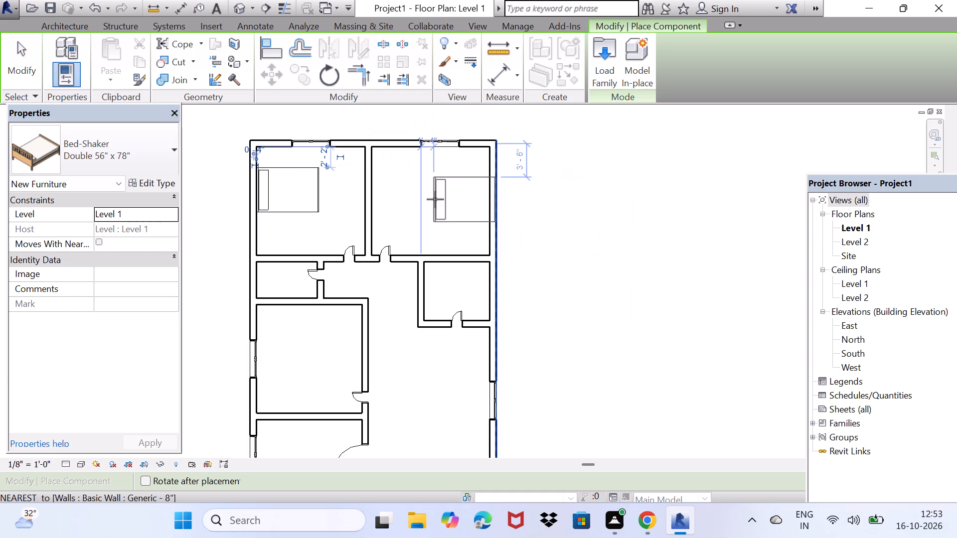
key("space")
key("space")
key("space")
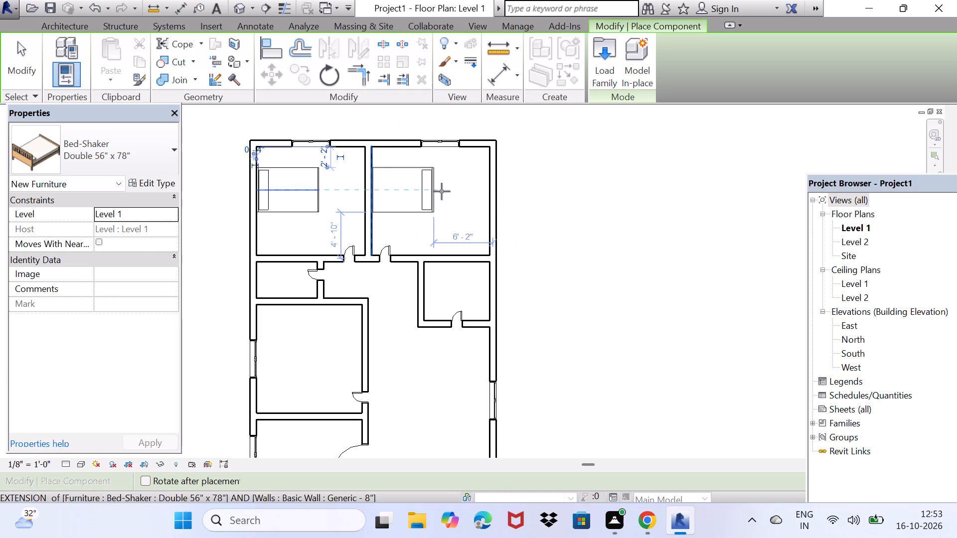
scroll(473, 195, "up", 6)
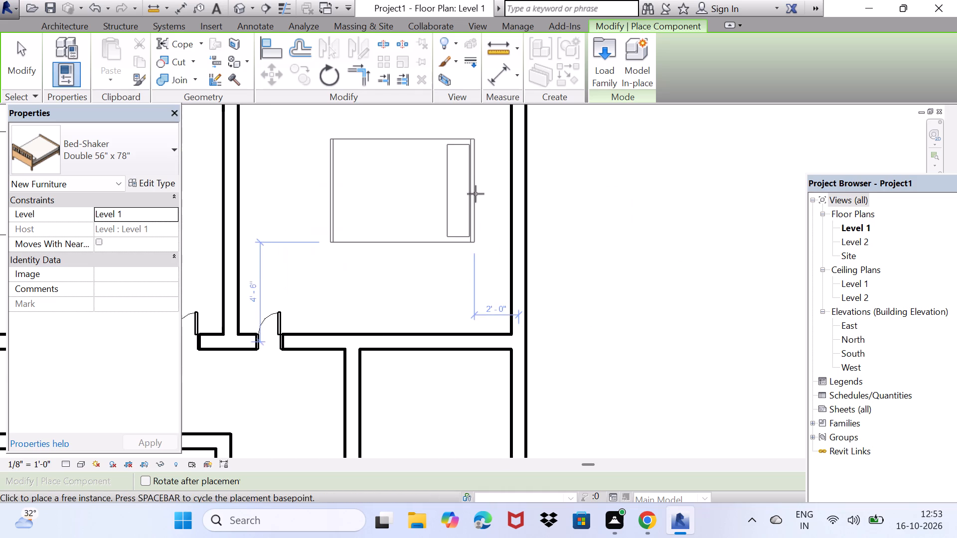
left_click(511, 193)
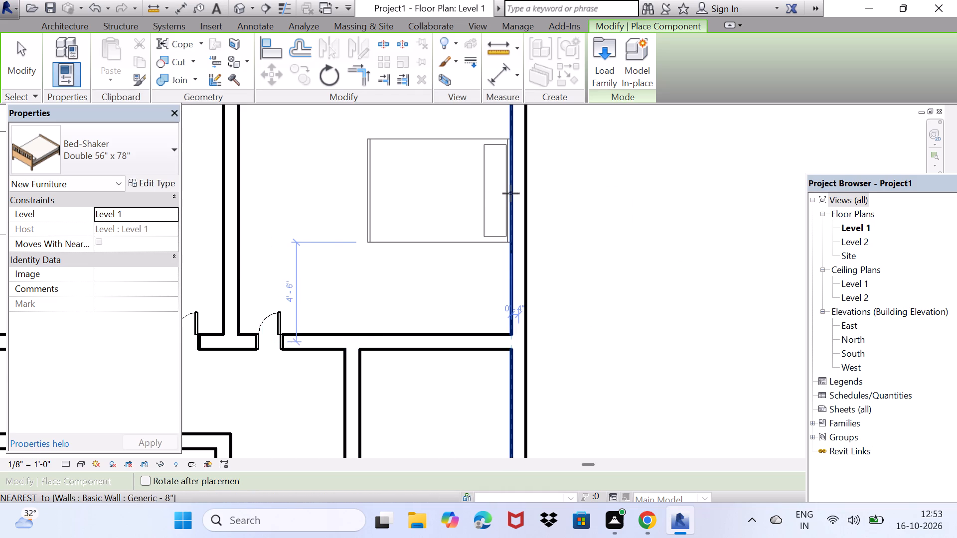
Place a Double 56" x 78" Bed-Shaker in the middle west room, headboard against the west wall at the window.
scroll(450, 204, "down", 8)
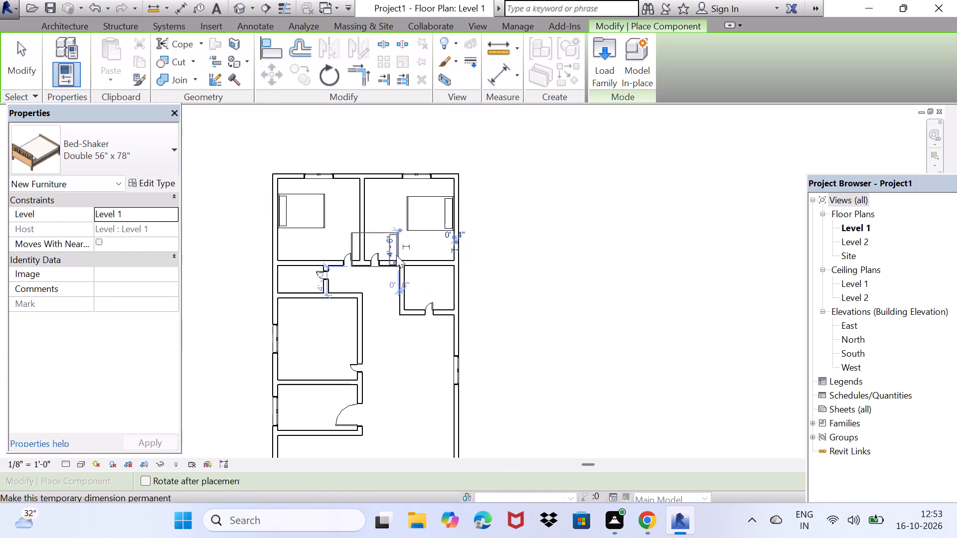
middle_click_drag(394, 258, 461, 144)
scroll(364, 239, "up", 3)
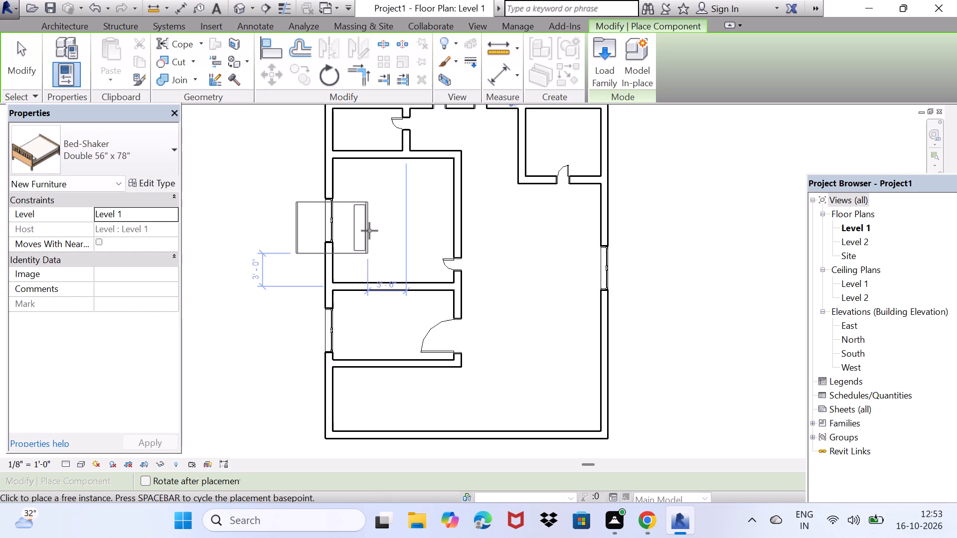
key("space")
key("space")
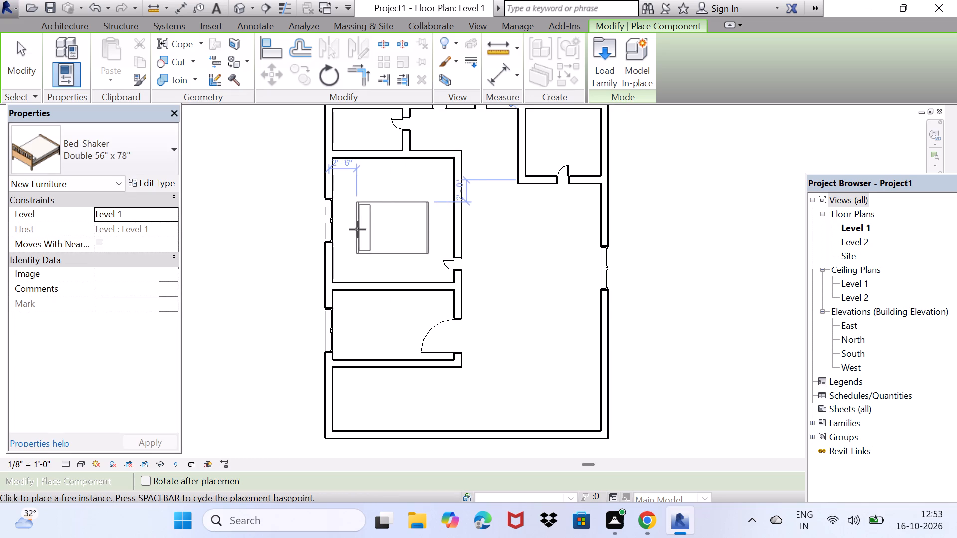
scroll(332, 229, "up", 6)
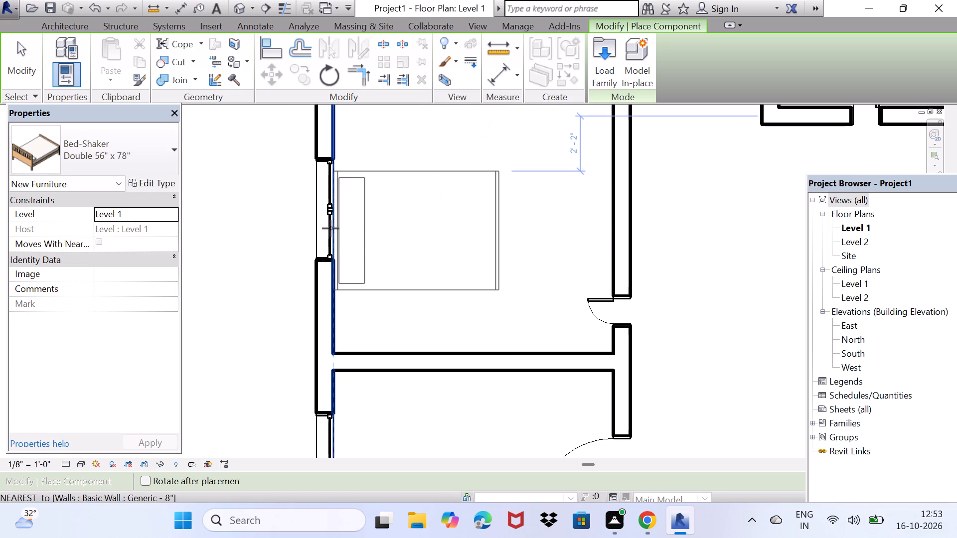
left_click(330, 228)
scroll(345, 221, "down", 3)
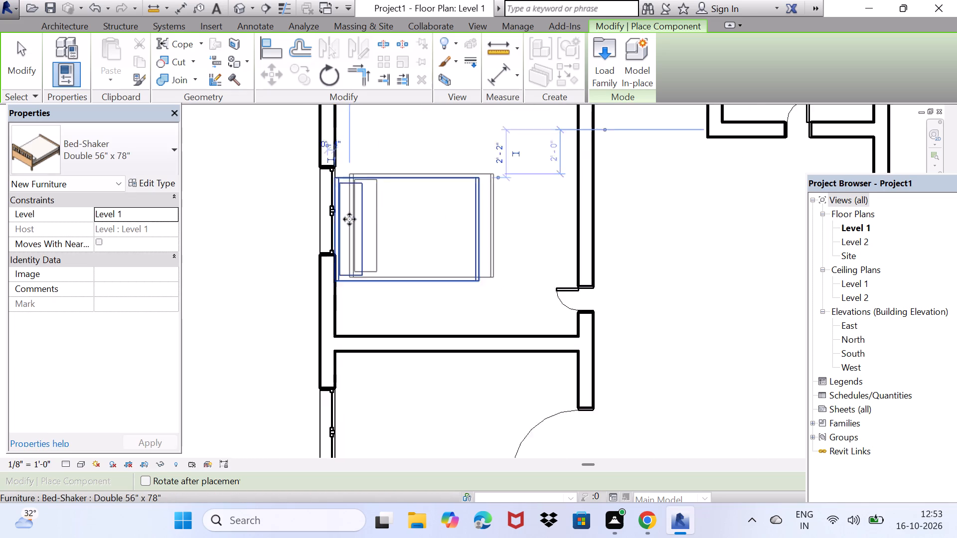
scroll(349, 219, "down", 5)
key("space")
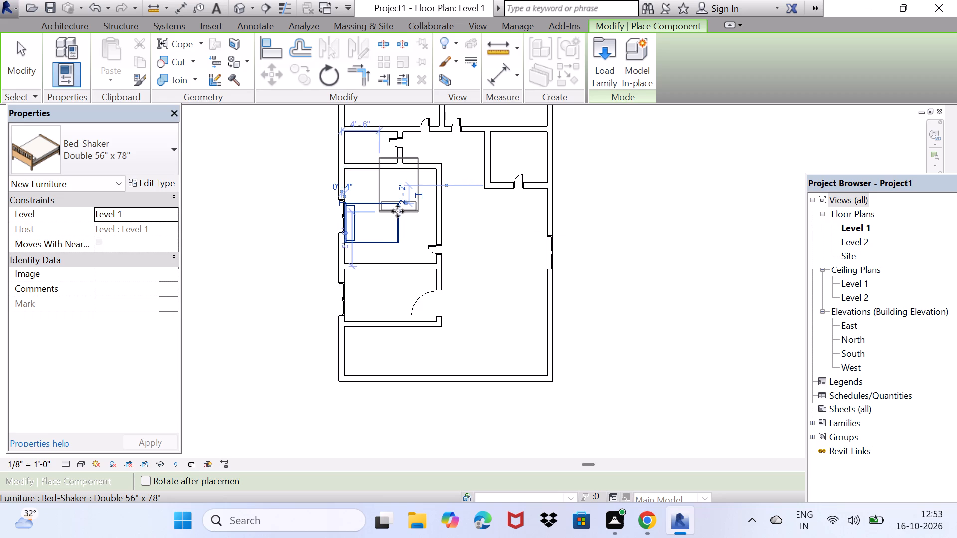
key("Escape")
key("Escape")
Load the Table-Dining Oval family from the Tables folder of the US Imperial library's Furniture folder.
scroll(413, 194, "up", 3)
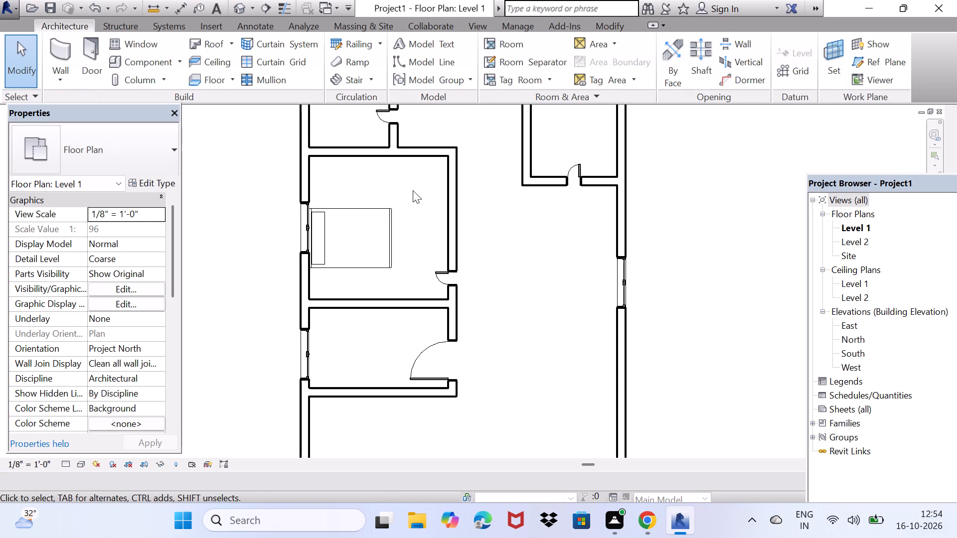
middle_click_drag(413, 190, 515, 203)
scroll(510, 208, "down", 1)
scroll(450, 263, "up", 3)
middle_click_drag(430, 286, 441, 273)
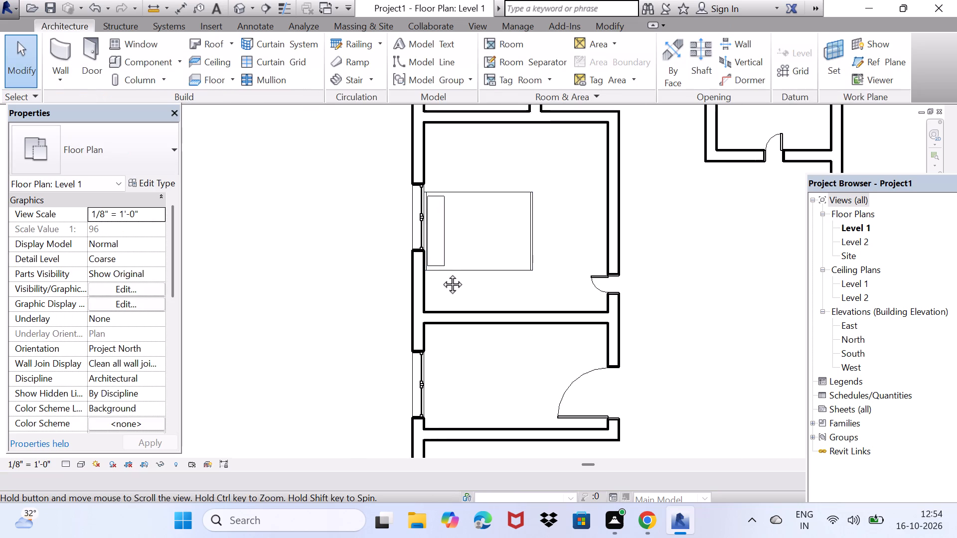
middle_click_drag(441, 273, 483, 168)
scroll(465, 178, "up", 3)
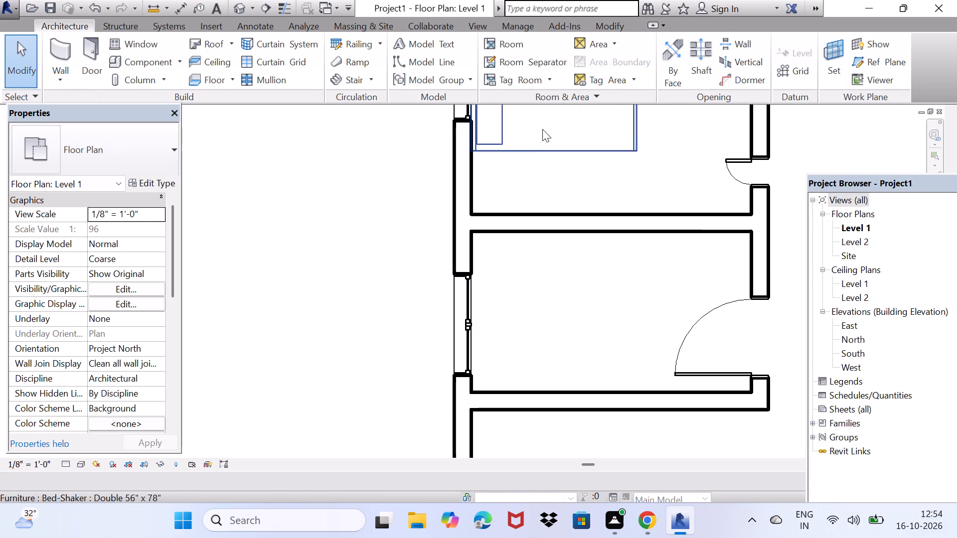
double_click(152, 63)
double_click(606, 55)
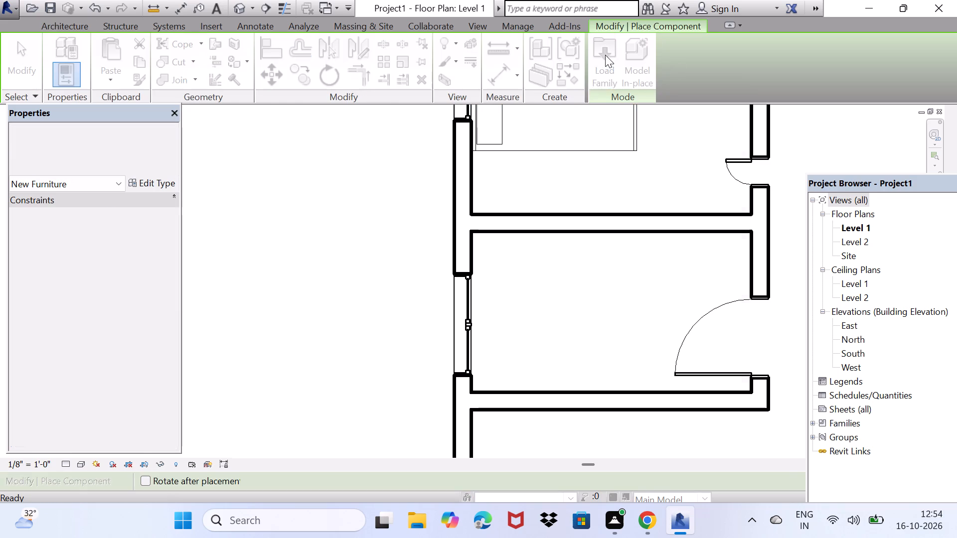
scroll(562, 209, "down", 3)
scroll(565, 203, "up", 2)
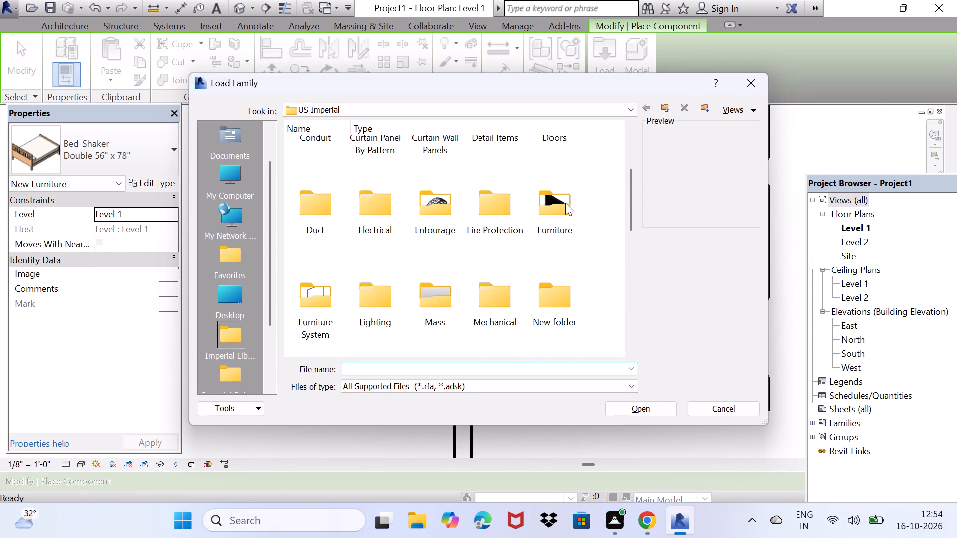
scroll(565, 203, "down", 1)
scroll(565, 203, "up", 2)
scroll(565, 203, "down", 1)
double_click(564, 203)
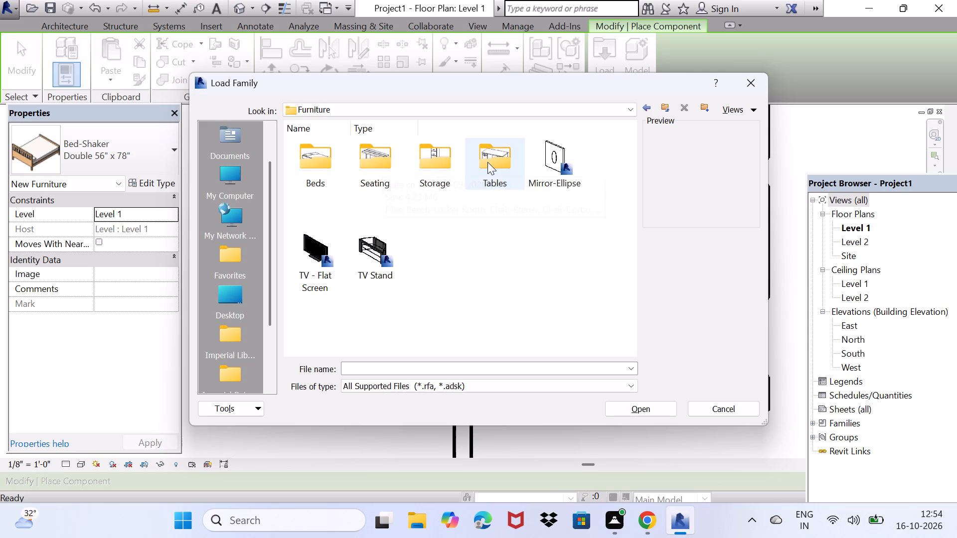
double_click(310, 159)
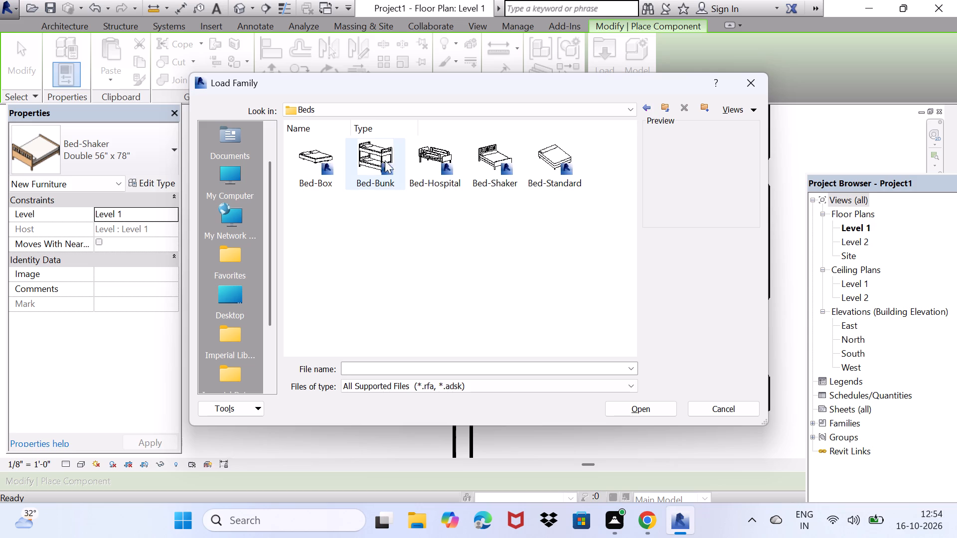
left_click(645, 110)
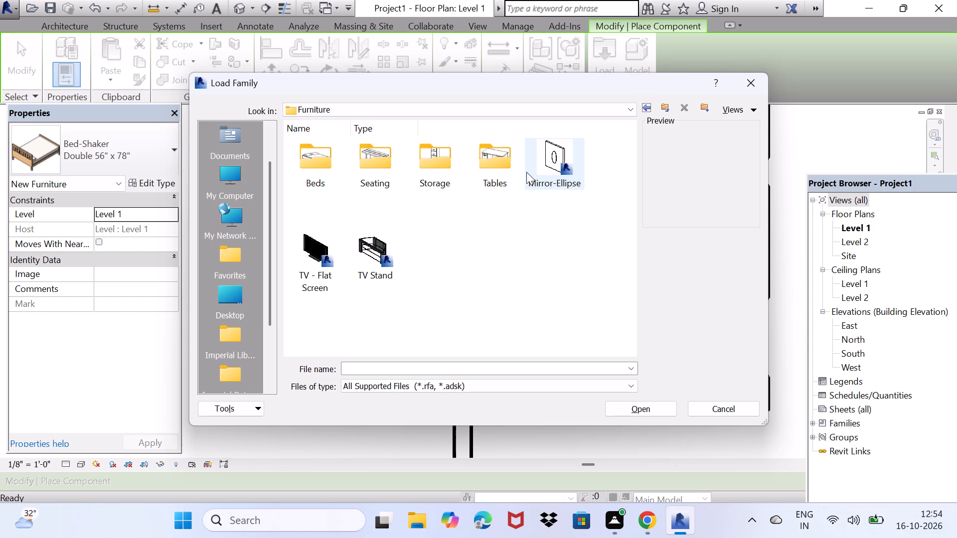
double_click(493, 167)
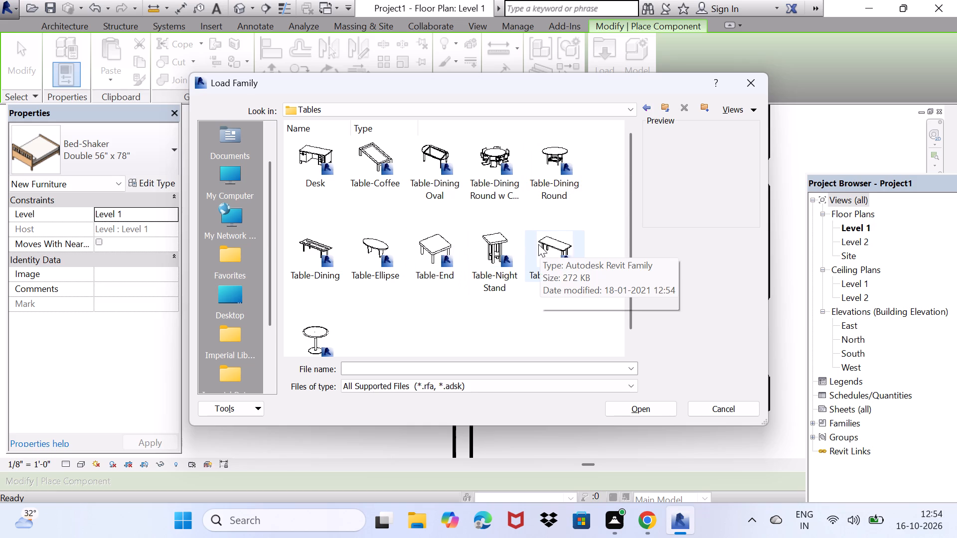
left_click(426, 159)
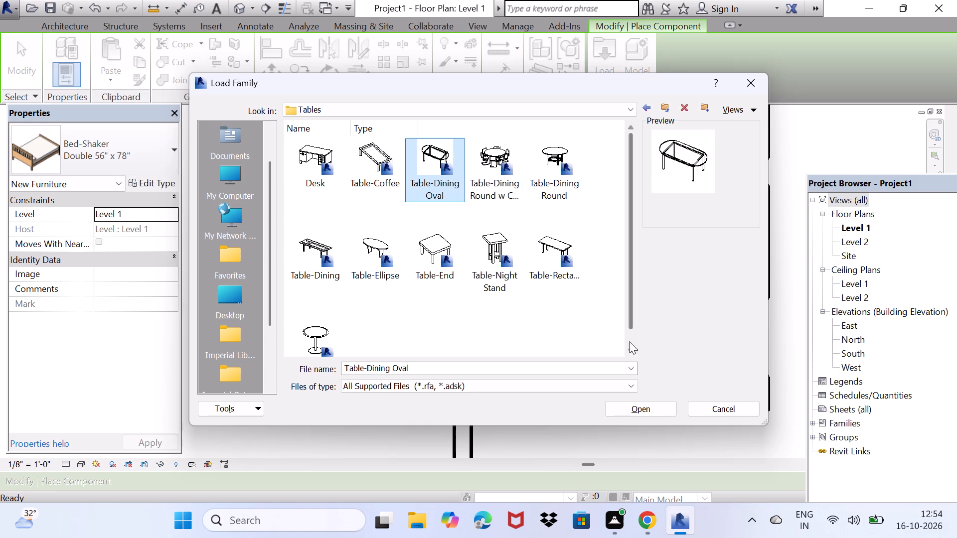
left_click(634, 412)
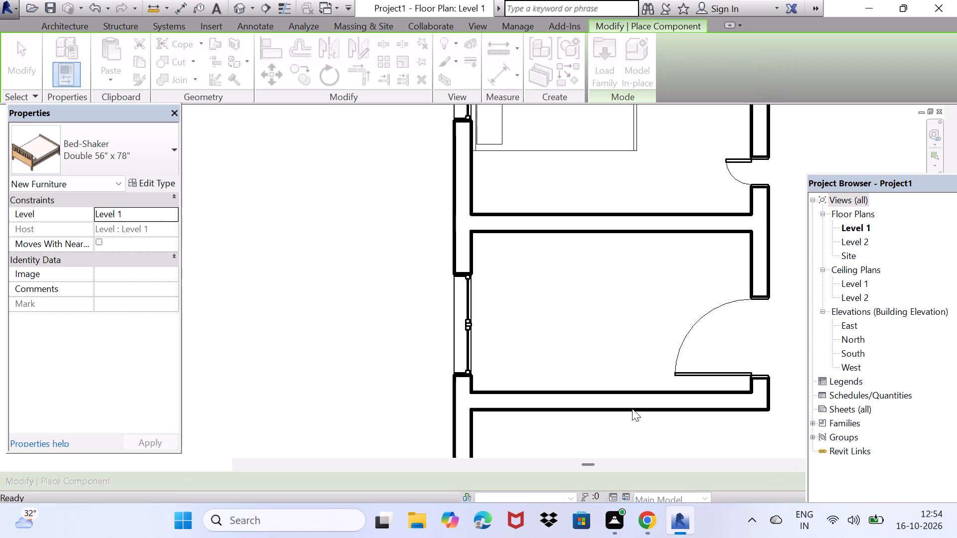
Place a 36" x 72" Table-Dining Oval, long axis north-south, in the open east area, 5'-6" east of the west rooms' partition.
scroll(583, 228, "down", 12)
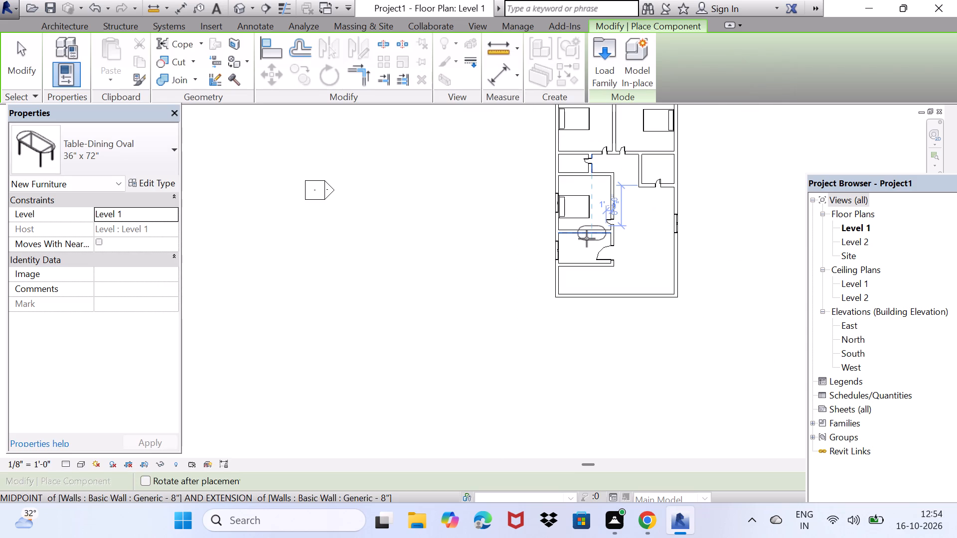
key("space")
key("space")
scroll(638, 249, "up", 3)
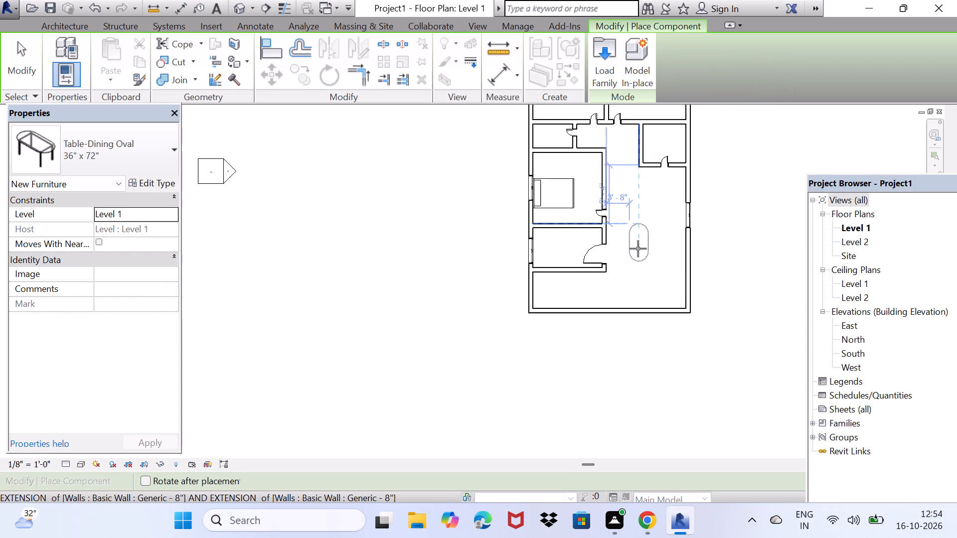
scroll(639, 242, "up", 4)
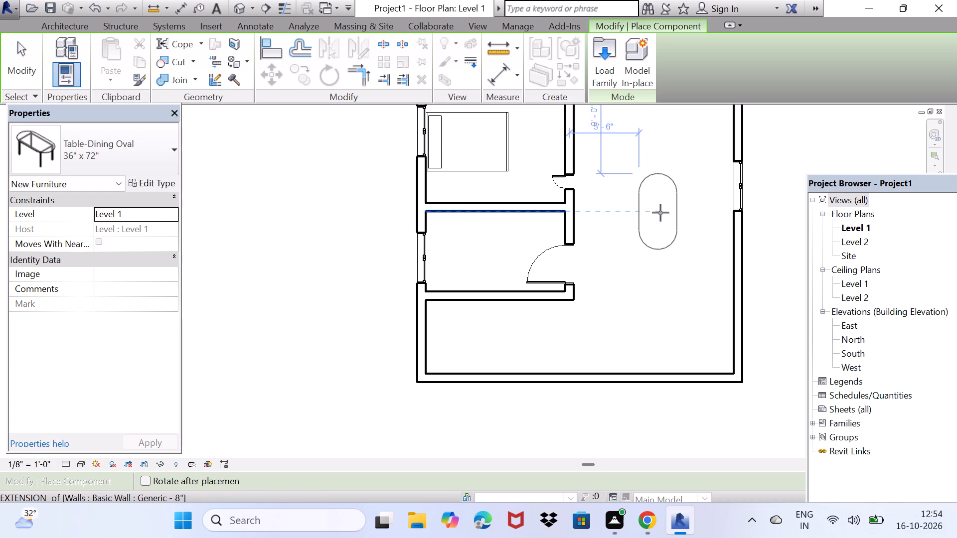
left_click(660, 213)
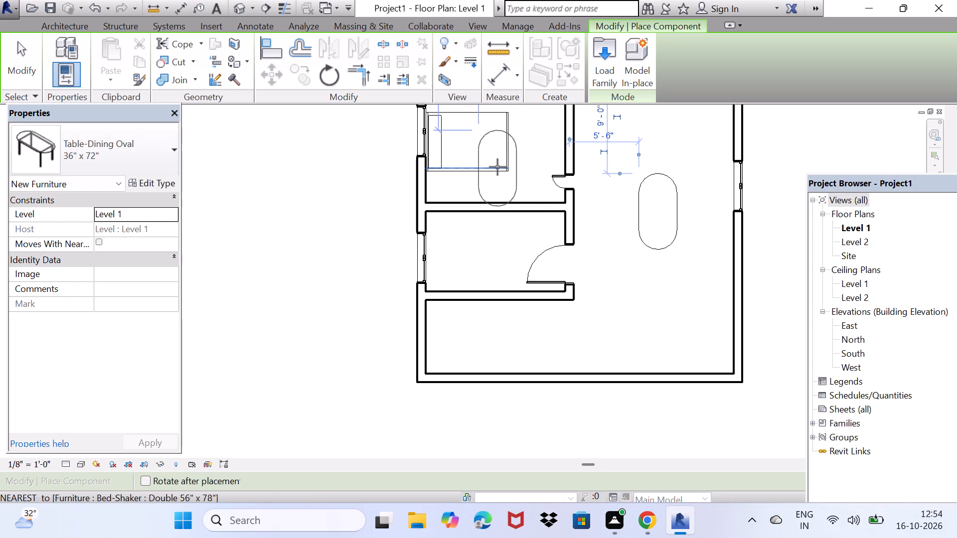
key("Escape")
key("Escape")
Load the Sofa family from the Seating folder of the US Imperial library's Furniture folder.
scroll(590, 71, "up", 1)
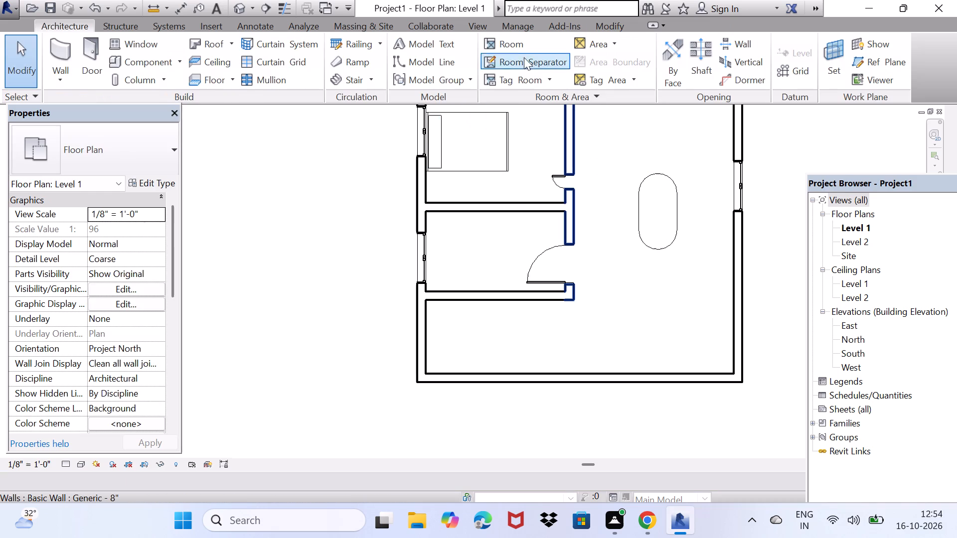
double_click(143, 58)
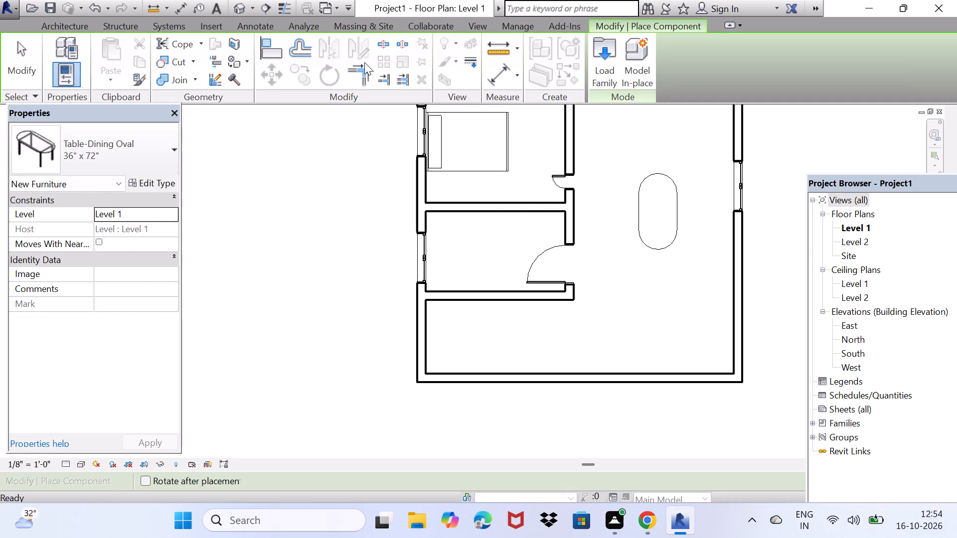
double_click(603, 48)
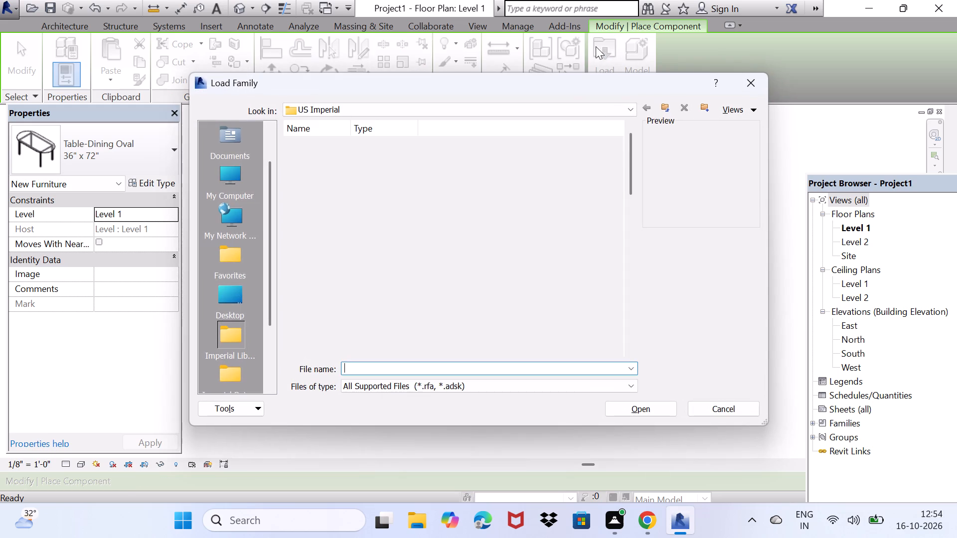
scroll(550, 224, "down", 1)
double_click(550, 218)
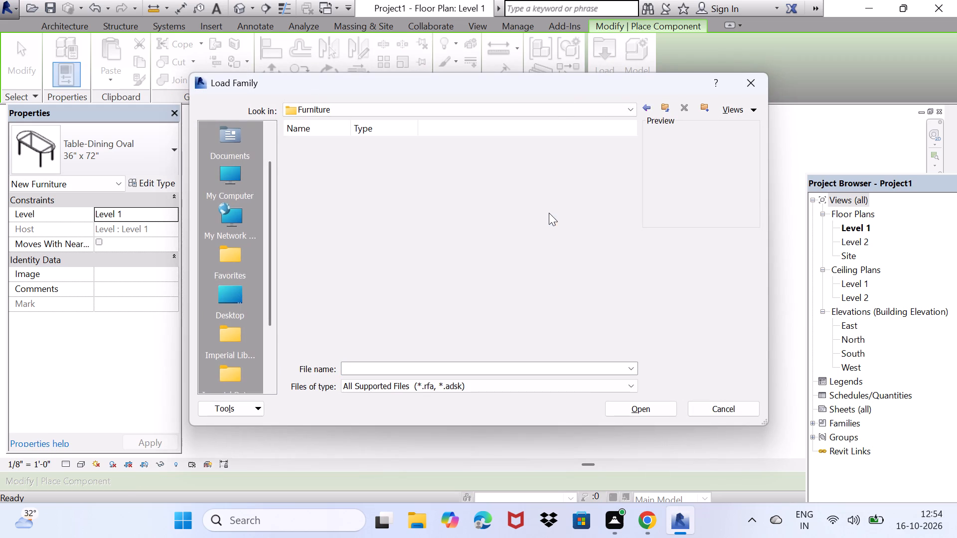
double_click(500, 162)
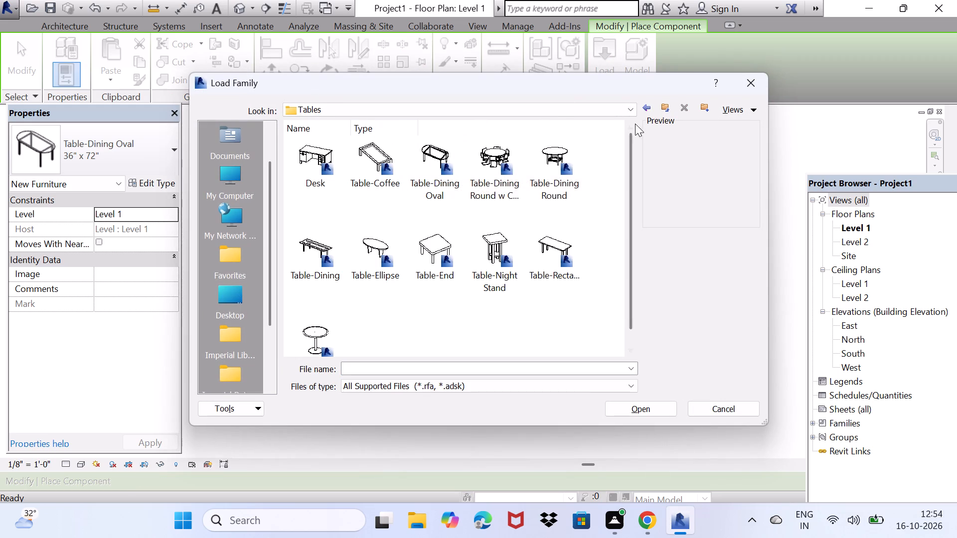
left_click(644, 110)
double_click(429, 159)
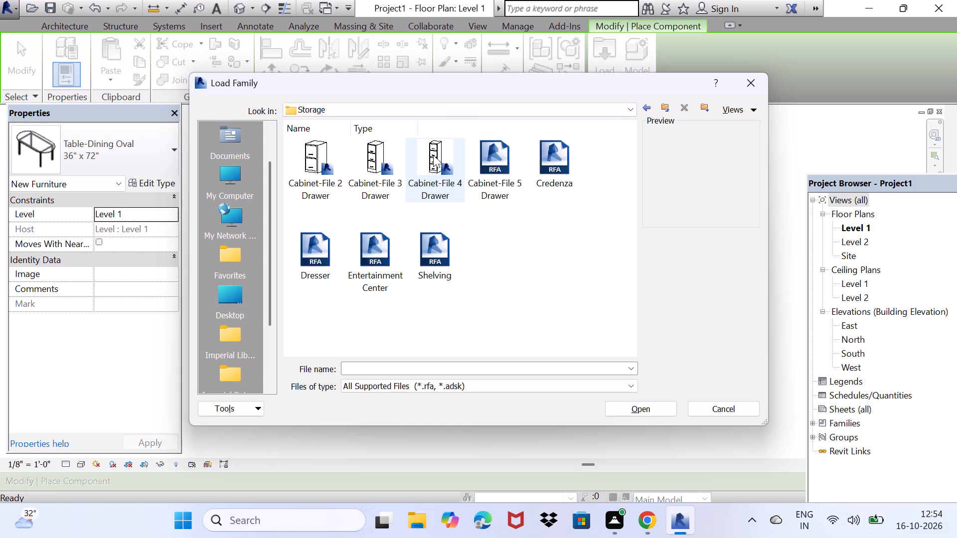
left_click_drag(648, 109, 656, 106)
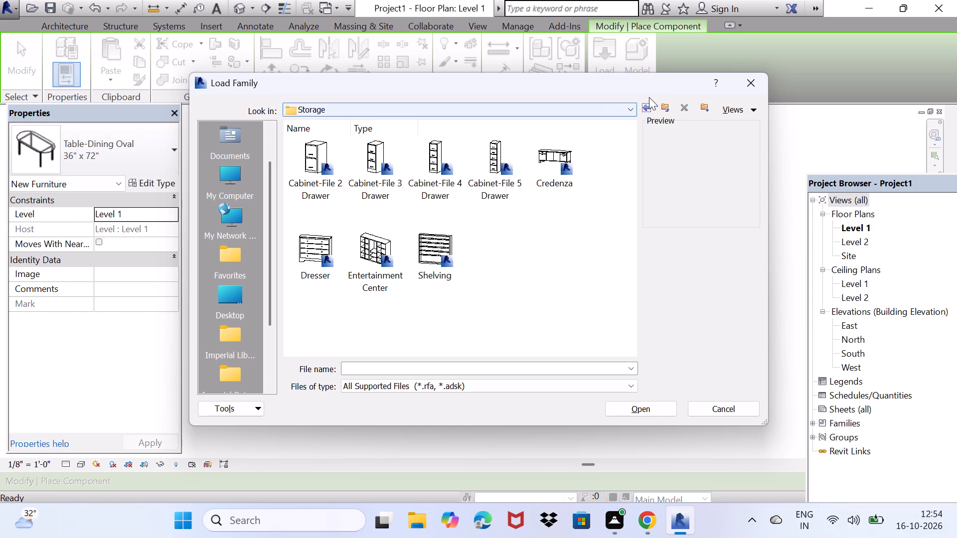
left_click(642, 103)
double_click(373, 155)
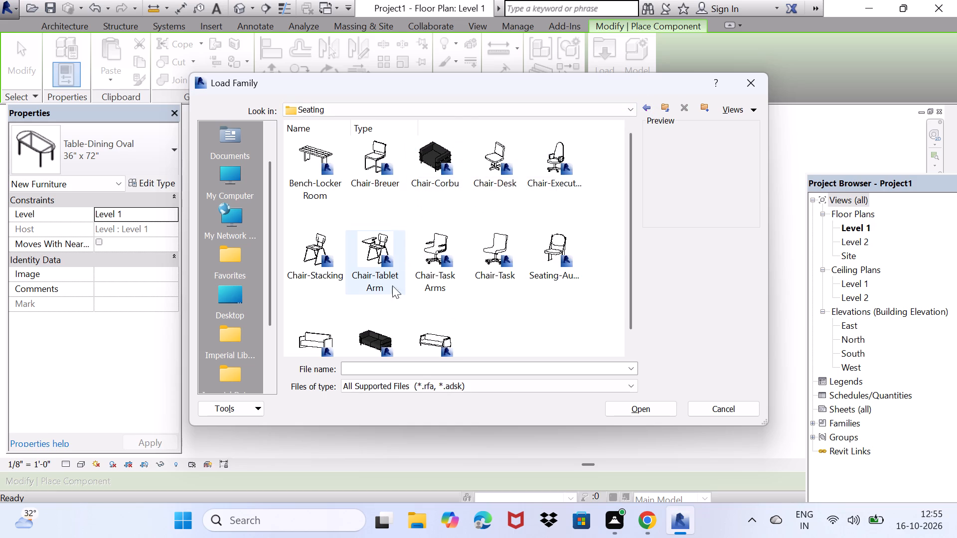
left_click(325, 337)
left_click(628, 407)
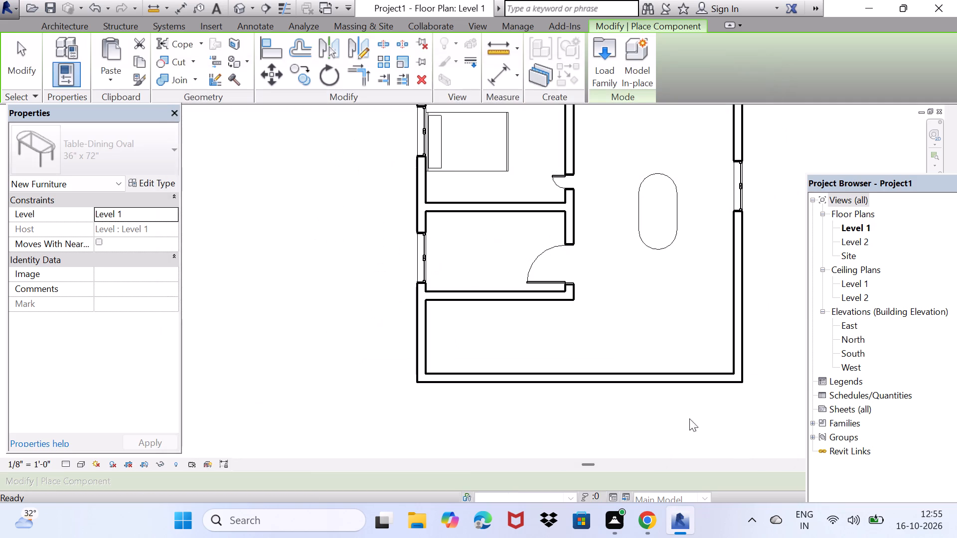
Place a 72" Sofa just west of the oval table, parallel to it, with its back toward the west rooms' partition.
key("space")
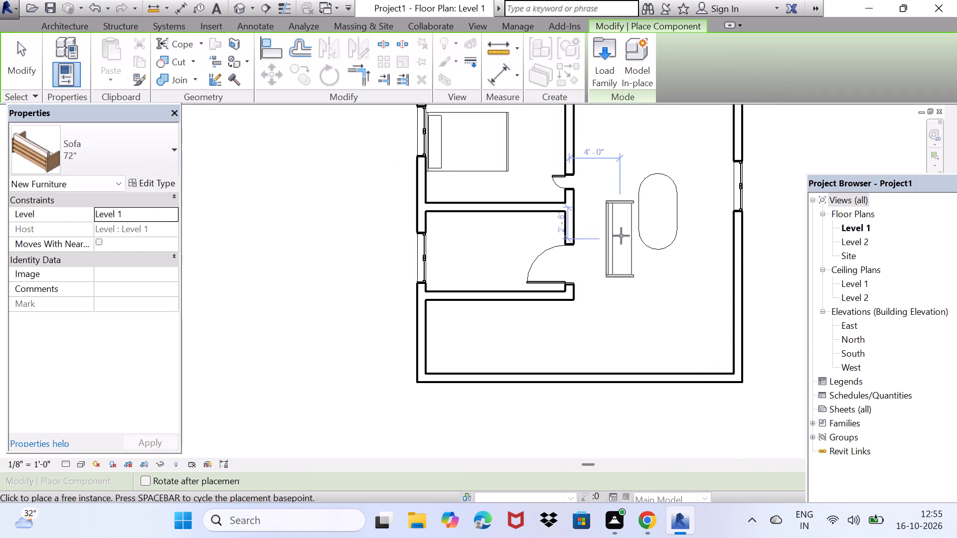
scroll(617, 202, "up", 2)
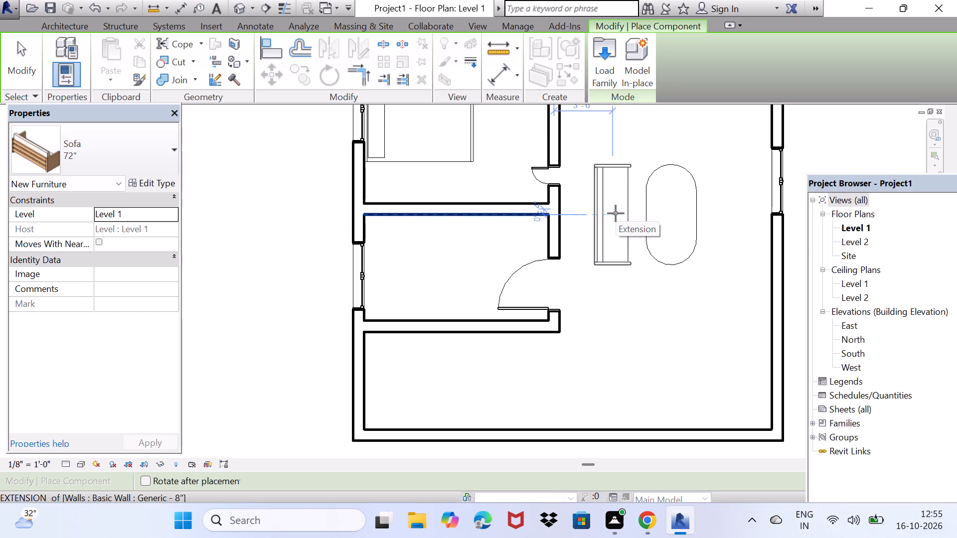
left_click(616, 213)
key("Escape")
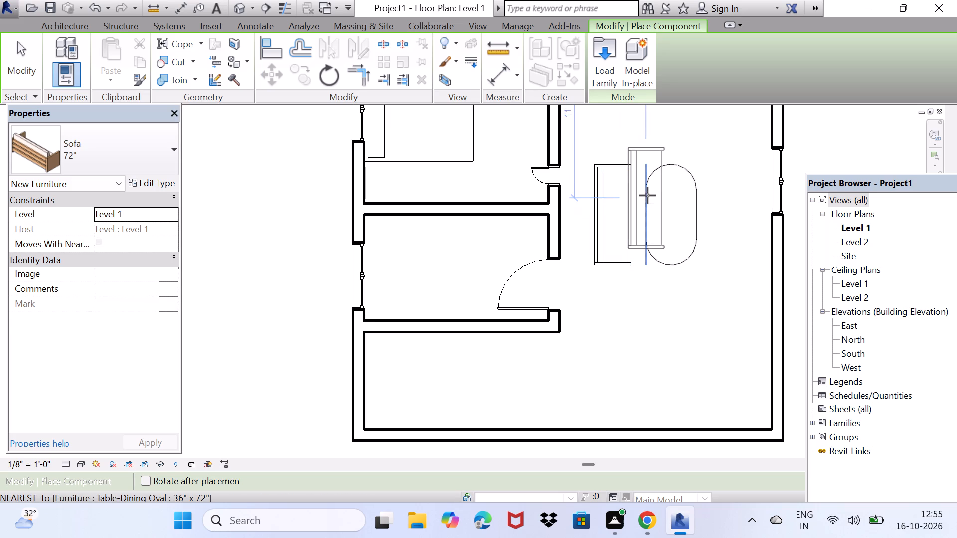
key("Escape")
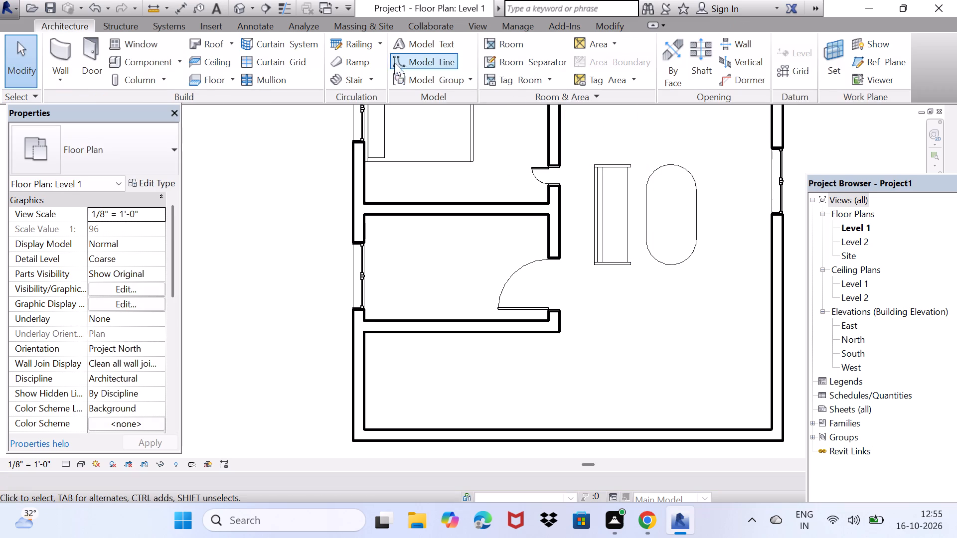
Load the Chair-Corbu family from the Seating folder of the US Imperial library's Furniture folder.
double_click(132, 62)
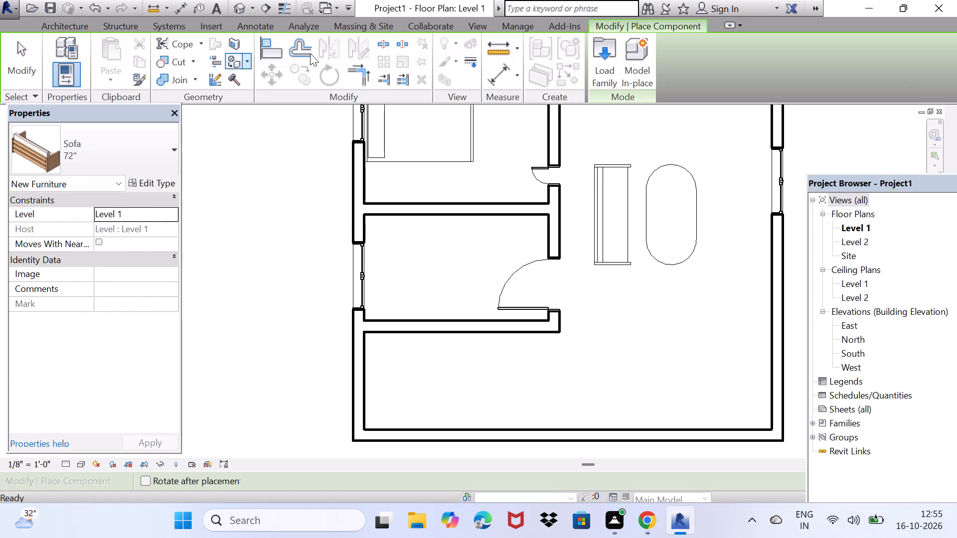
double_click(606, 57)
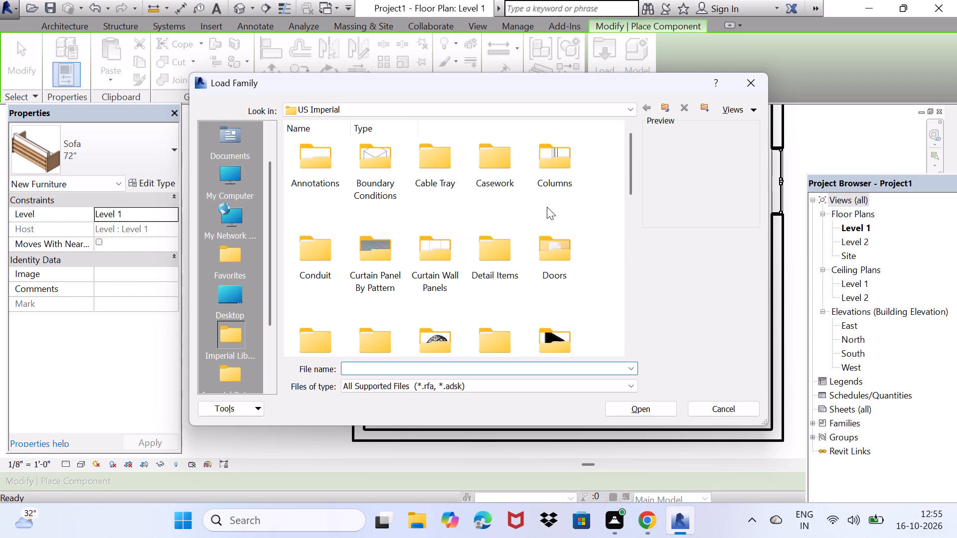
scroll(553, 292, "down", 1)
double_click(570, 223)
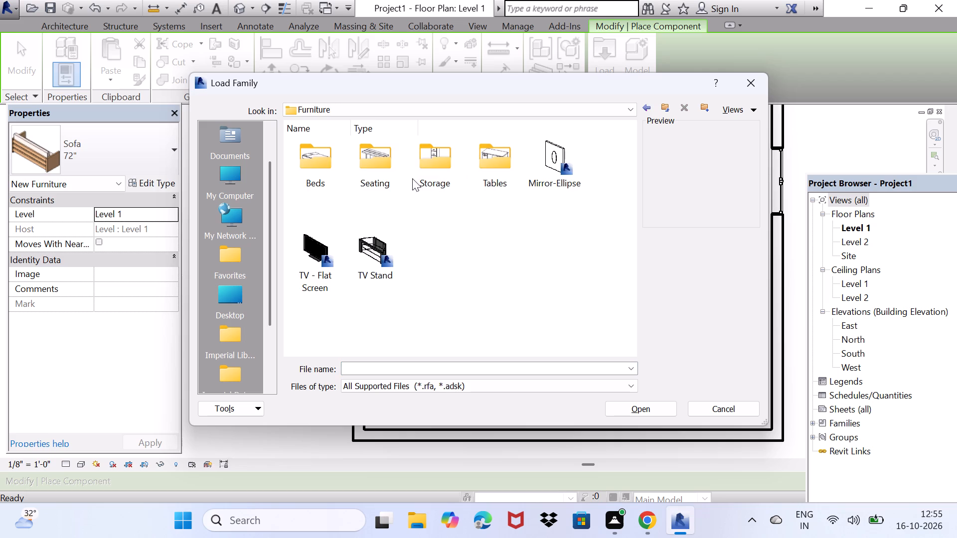
double_click(393, 169)
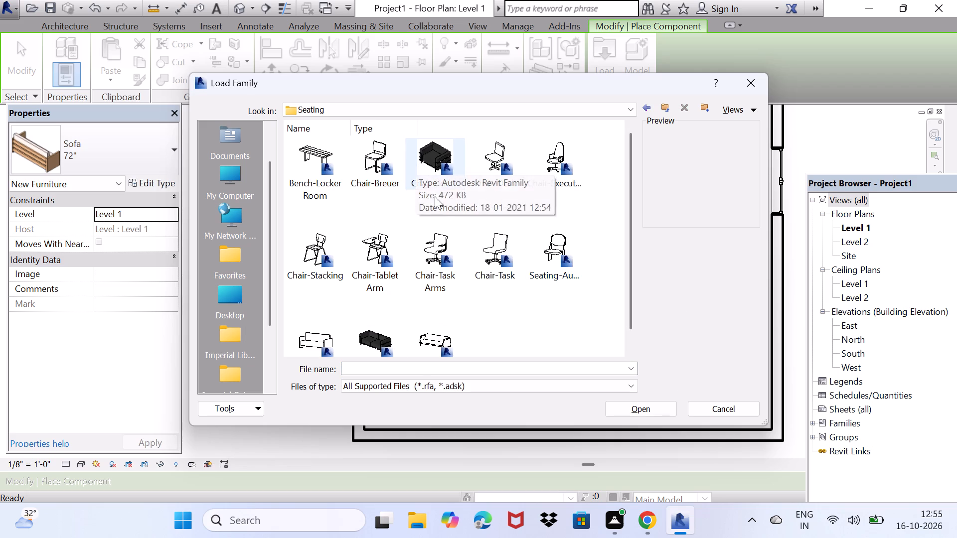
left_click(421, 167)
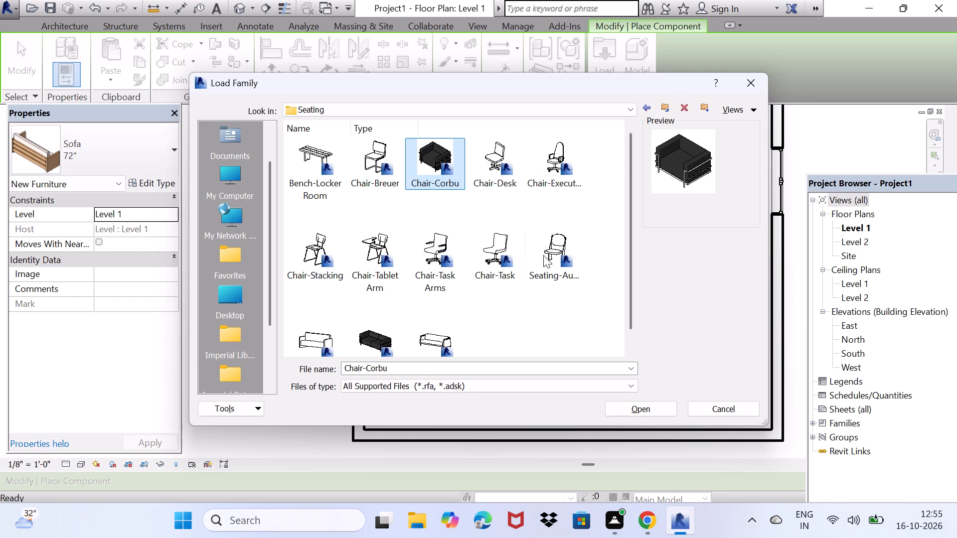
left_click(657, 409)
Place a Chair-Corbu north of the oval table, facing south toward it, 4'-6" from the east wall.
scroll(647, 172, "up", 1)
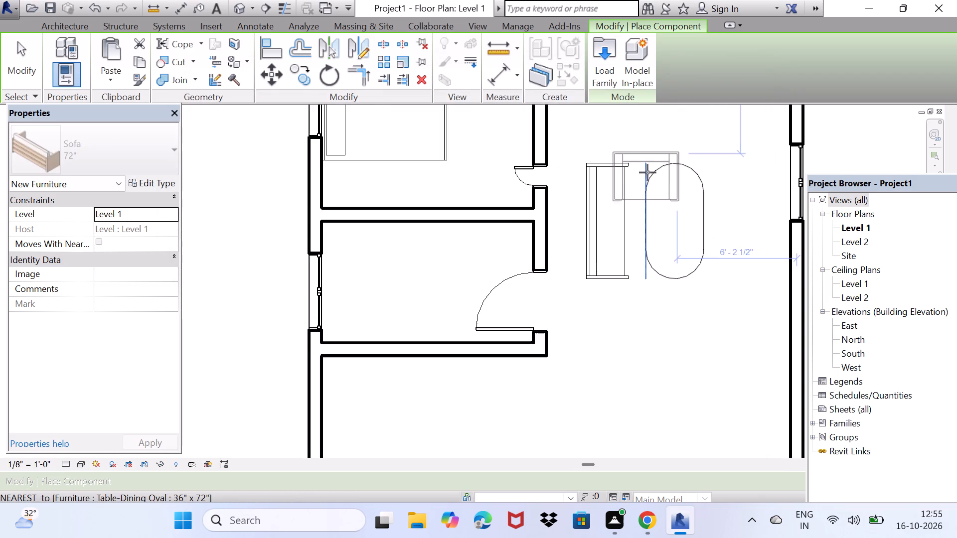
scroll(658, 164, "up", 1)
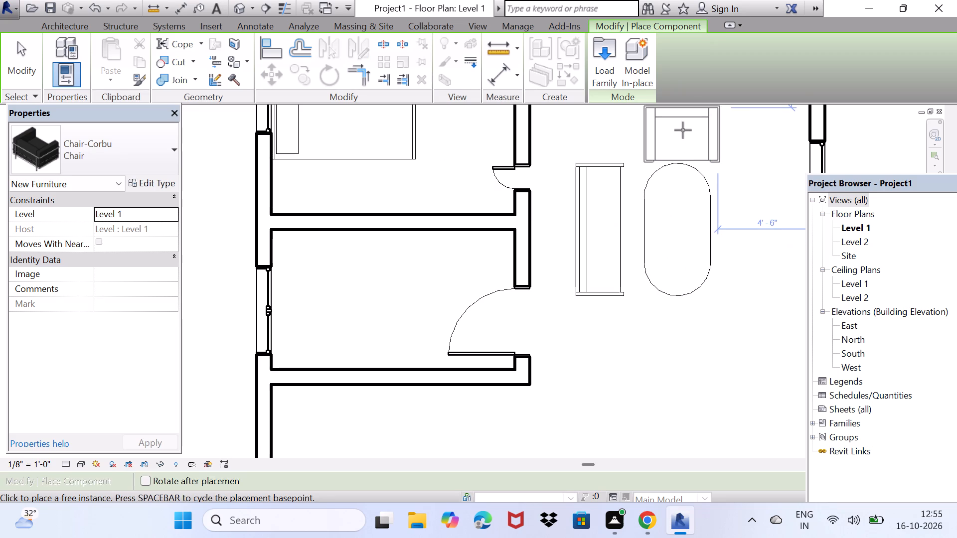
middle_click_drag(683, 130, 674, 203)
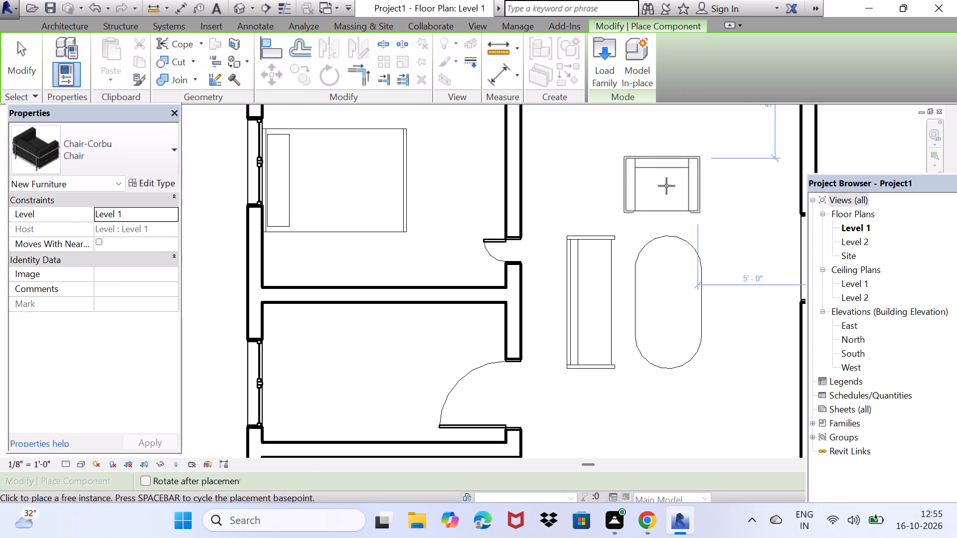
left_click(671, 186)
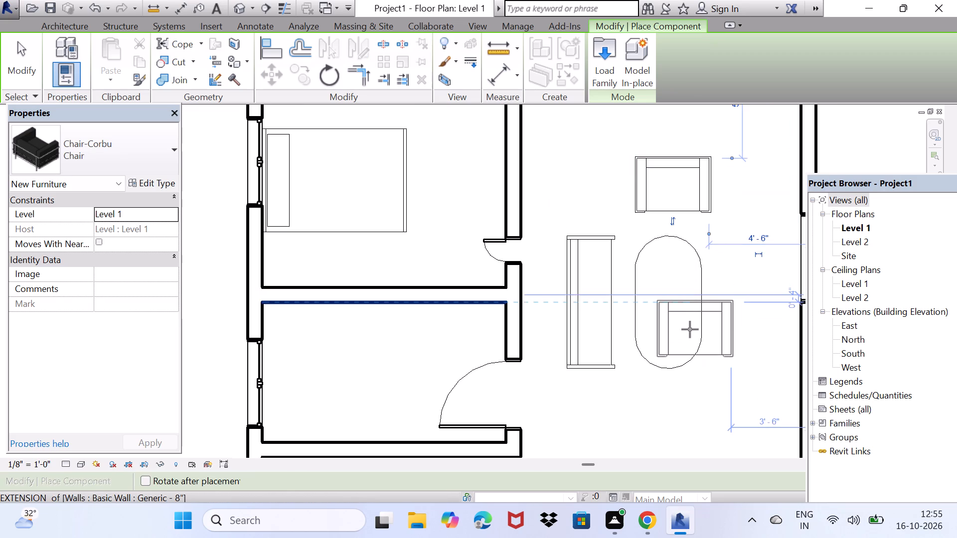
Place a second Chair-Corbu south of the oval table, turned to face north and aligned with the first chair.
key("space")
key("space")
key("space")
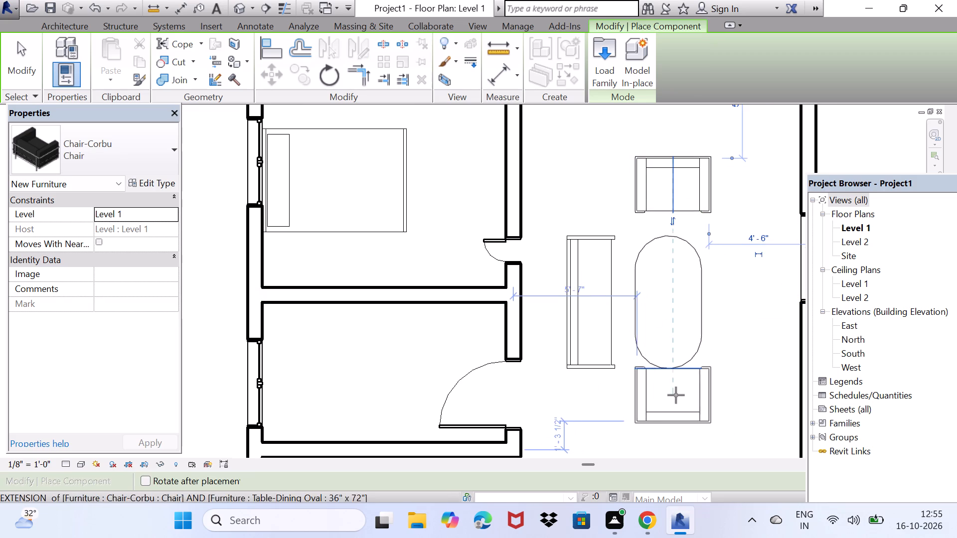
middle_click_drag(677, 420, 694, 371)
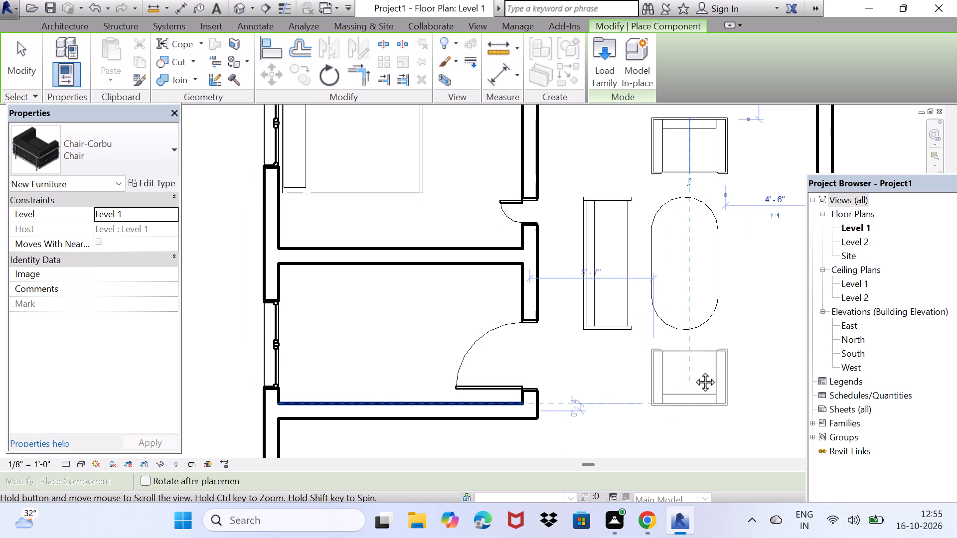
middle_click_drag(694, 371, 694, 359)
left_click(693, 372)
key("space")
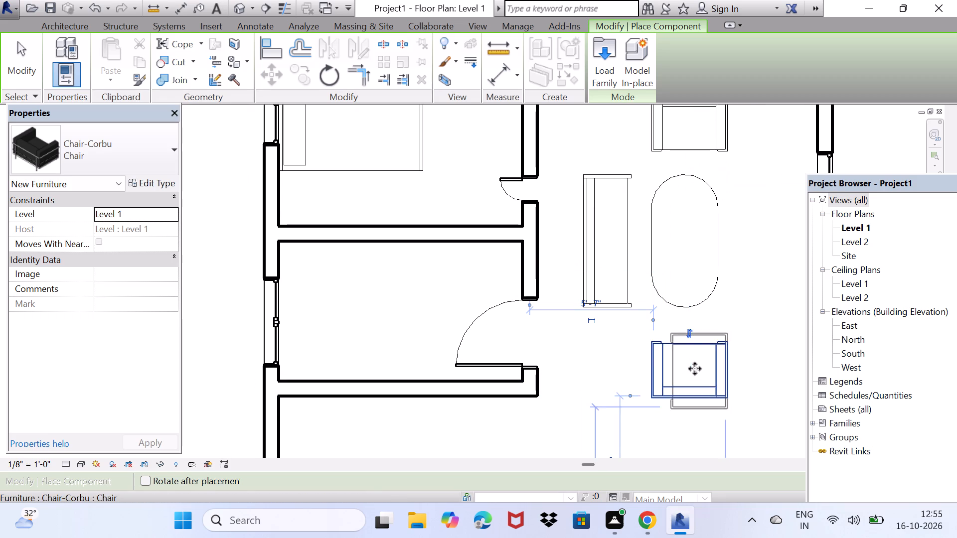
key("Escape")
key("Escape")
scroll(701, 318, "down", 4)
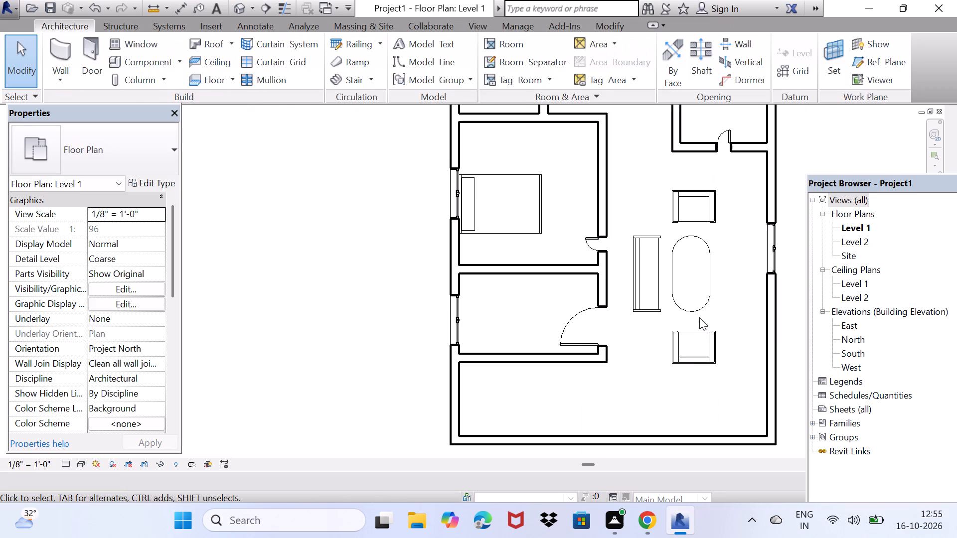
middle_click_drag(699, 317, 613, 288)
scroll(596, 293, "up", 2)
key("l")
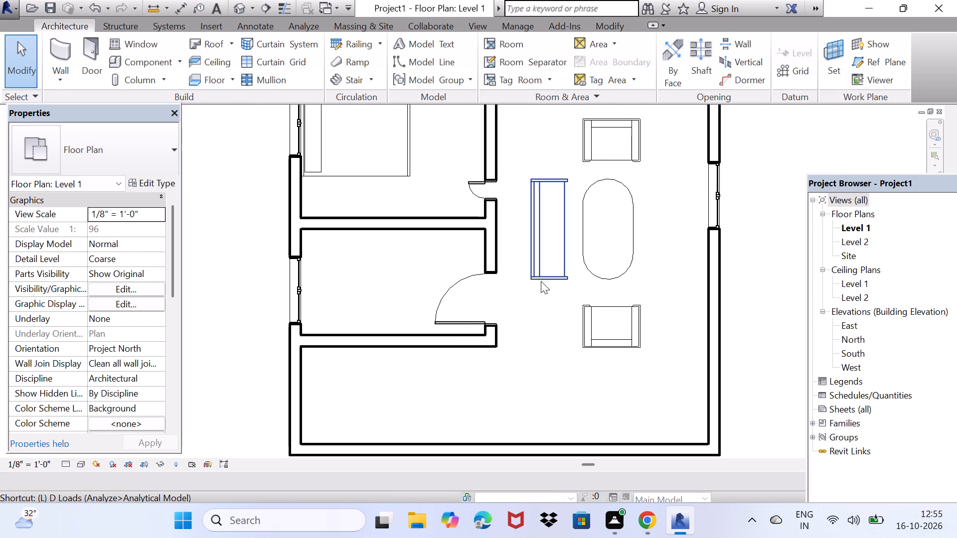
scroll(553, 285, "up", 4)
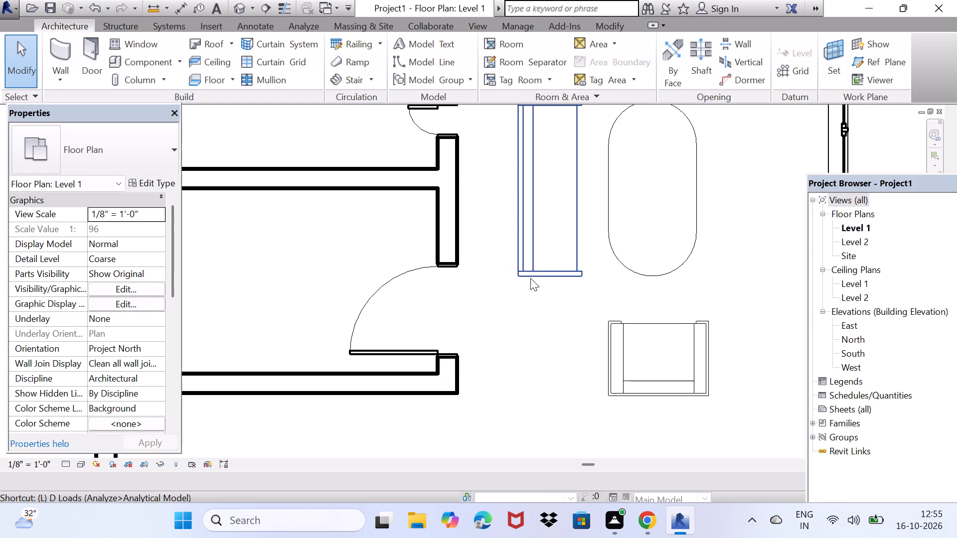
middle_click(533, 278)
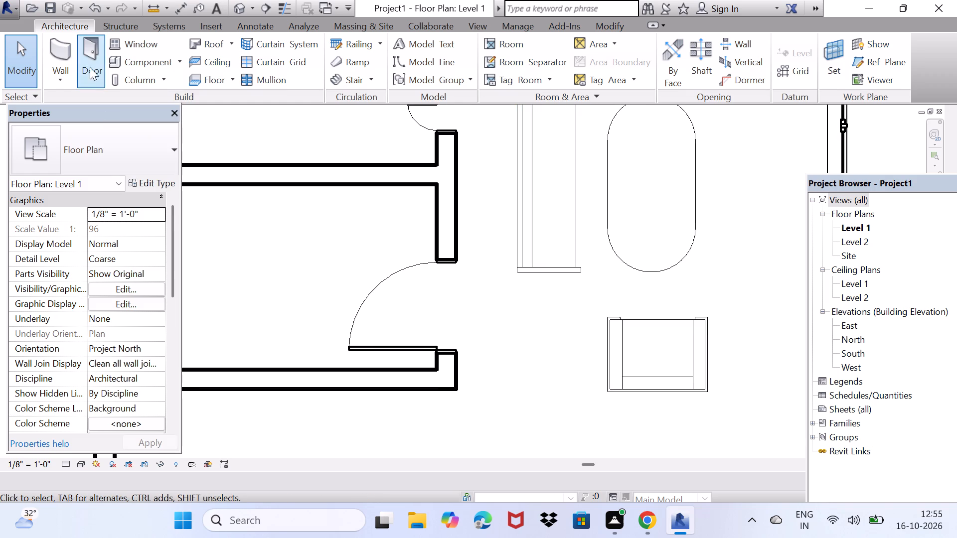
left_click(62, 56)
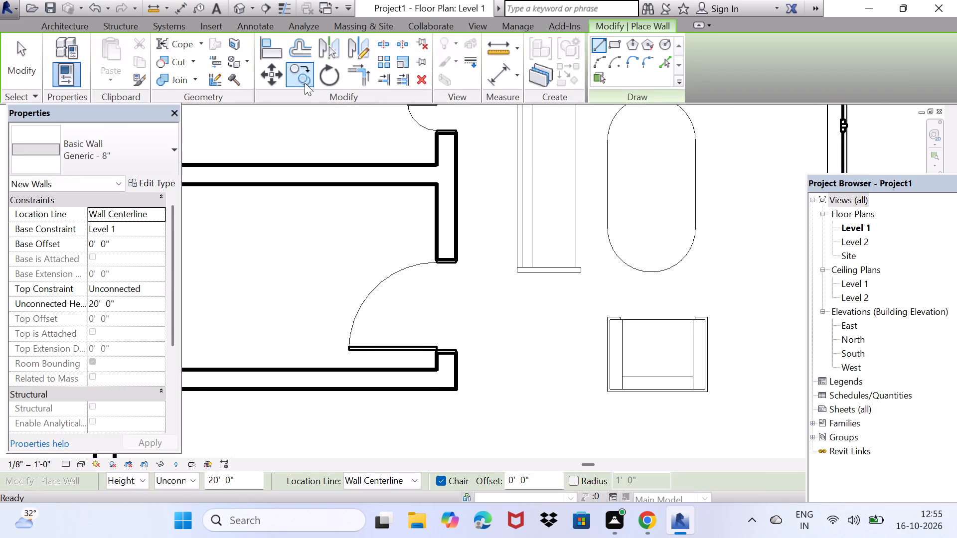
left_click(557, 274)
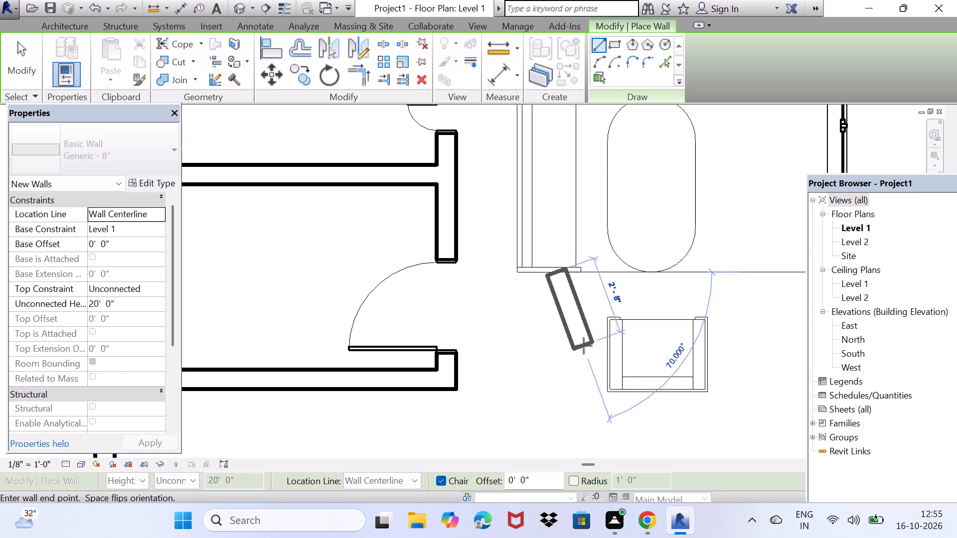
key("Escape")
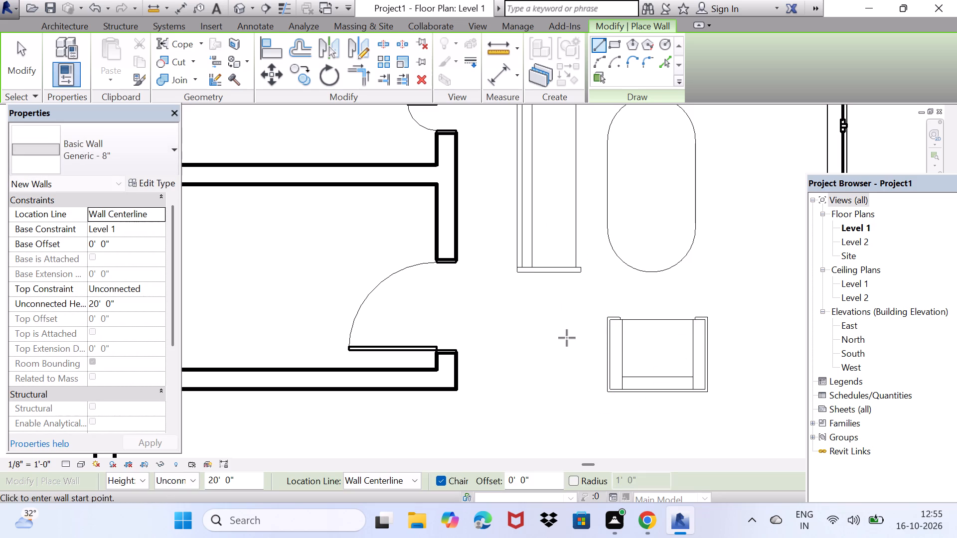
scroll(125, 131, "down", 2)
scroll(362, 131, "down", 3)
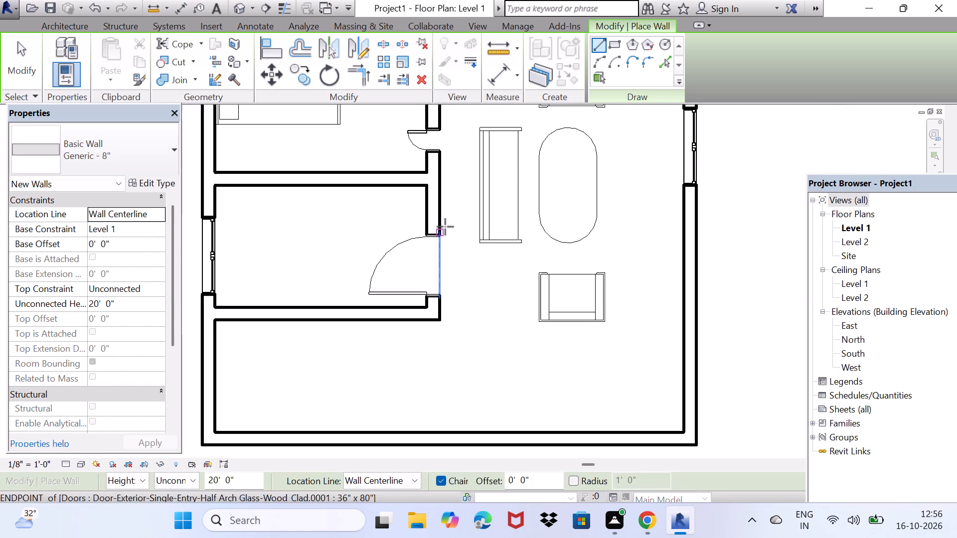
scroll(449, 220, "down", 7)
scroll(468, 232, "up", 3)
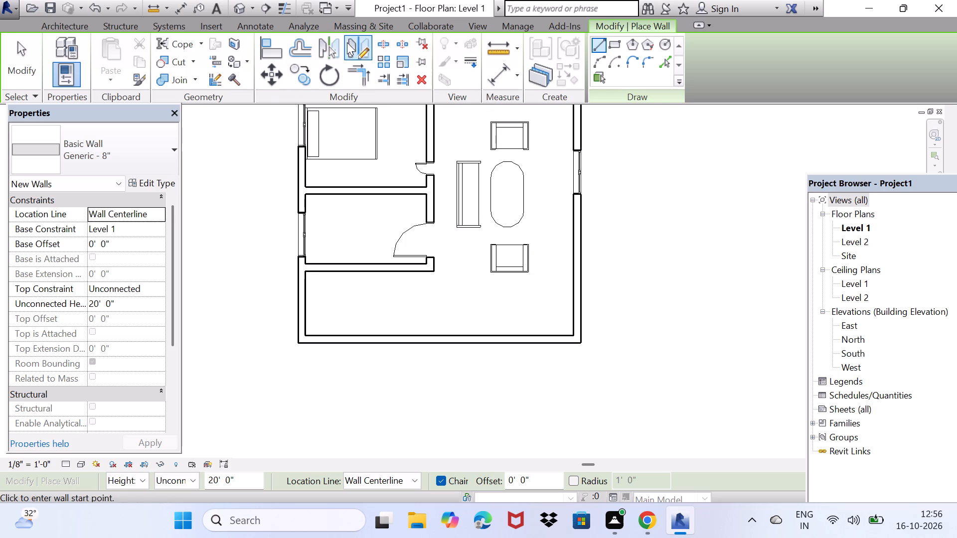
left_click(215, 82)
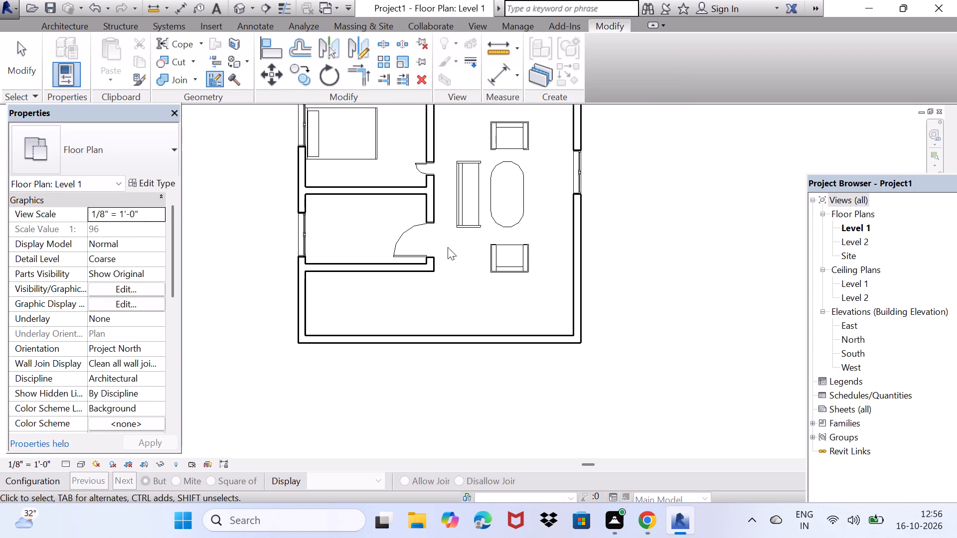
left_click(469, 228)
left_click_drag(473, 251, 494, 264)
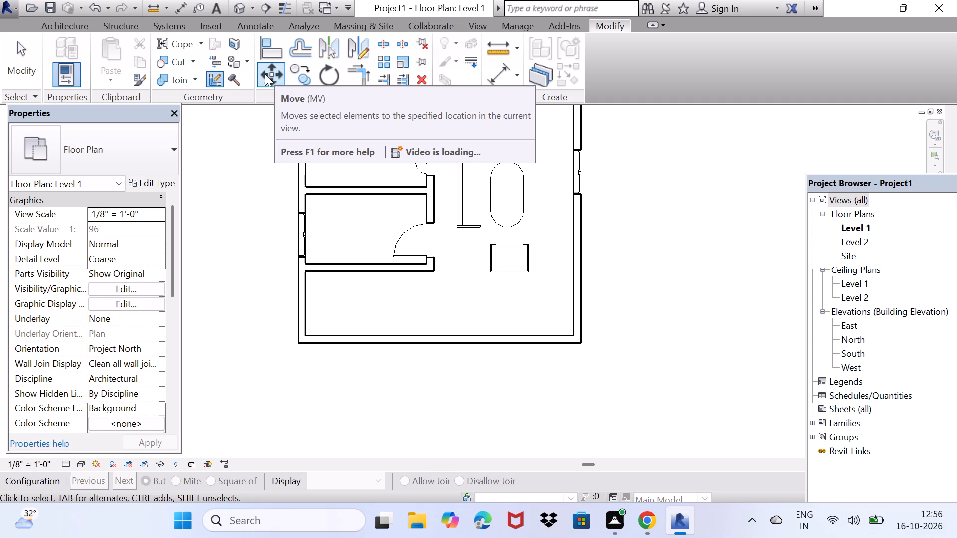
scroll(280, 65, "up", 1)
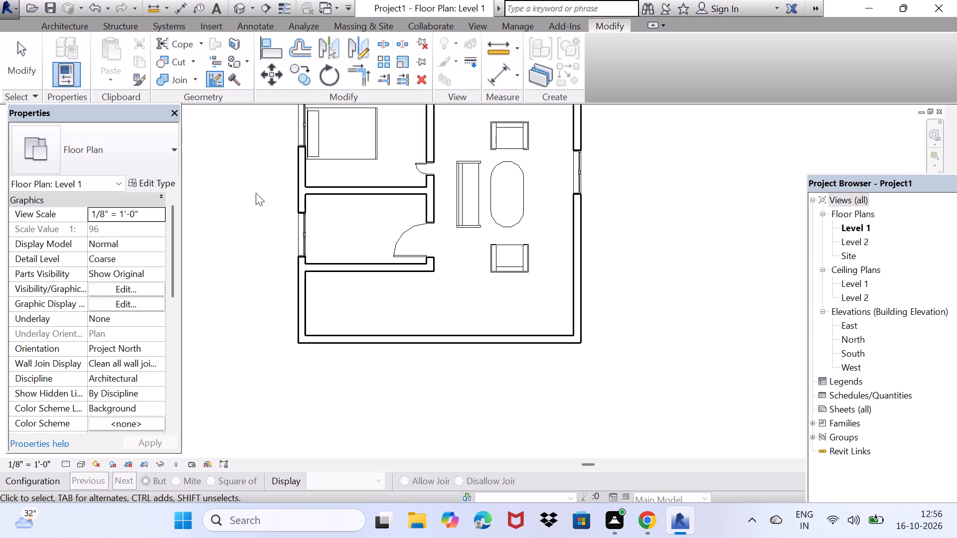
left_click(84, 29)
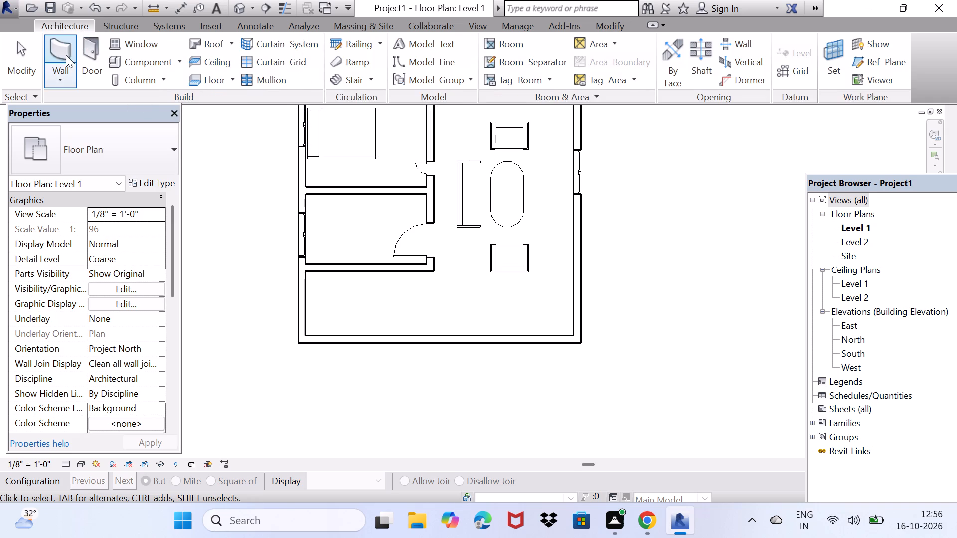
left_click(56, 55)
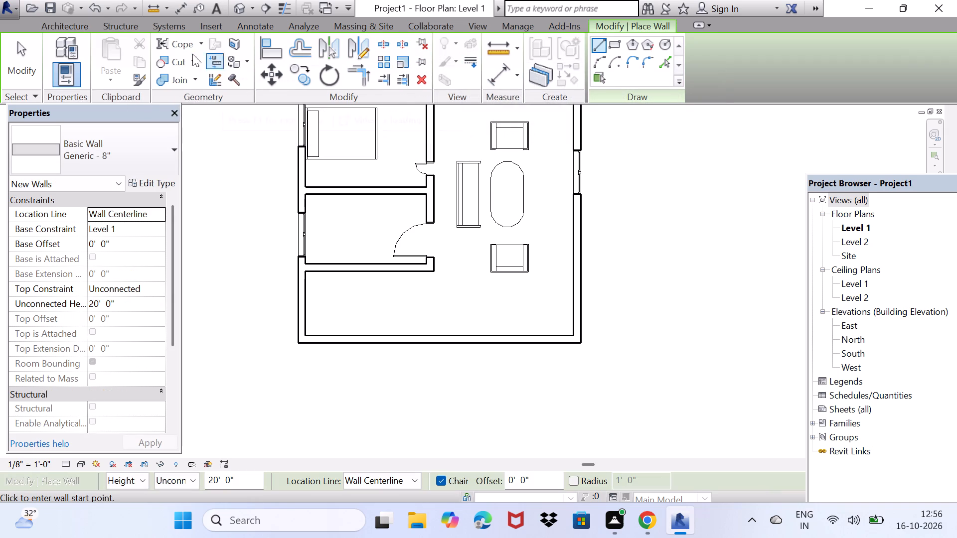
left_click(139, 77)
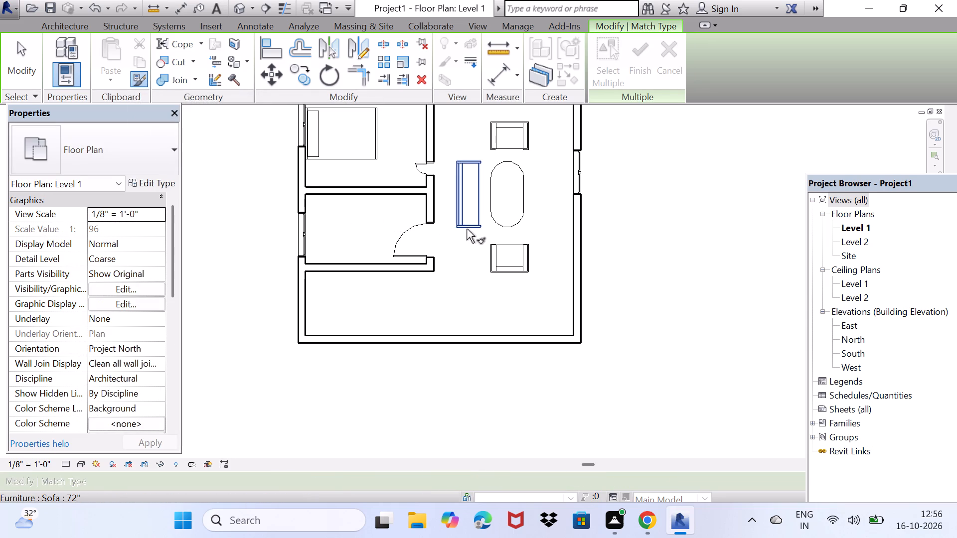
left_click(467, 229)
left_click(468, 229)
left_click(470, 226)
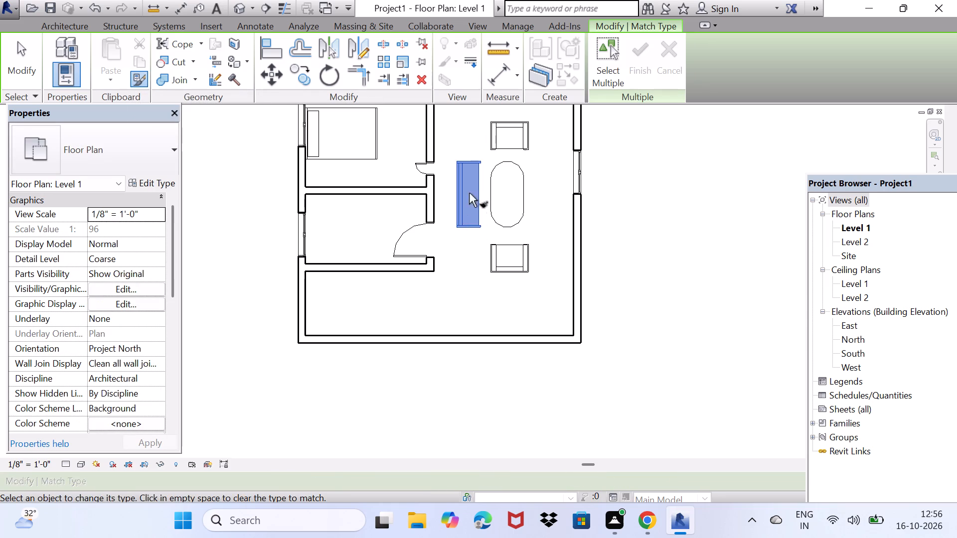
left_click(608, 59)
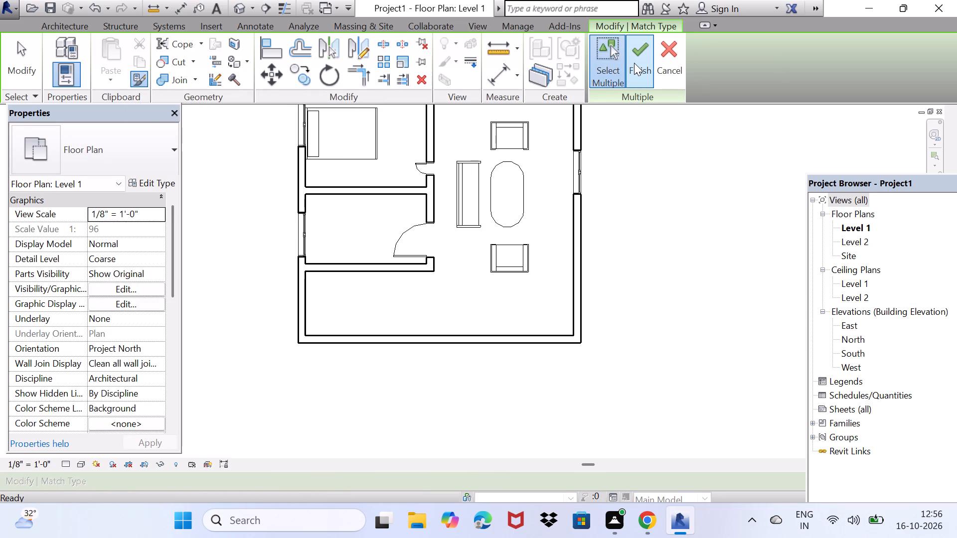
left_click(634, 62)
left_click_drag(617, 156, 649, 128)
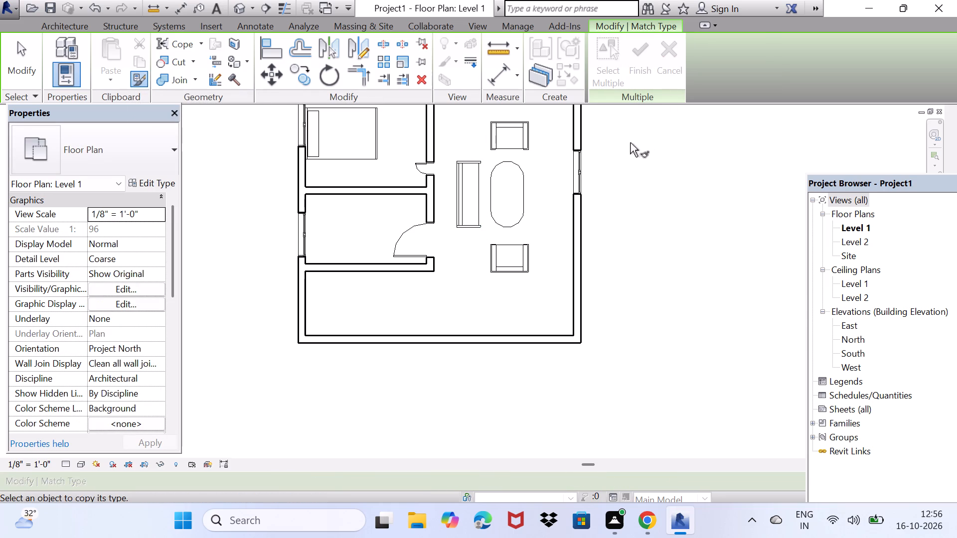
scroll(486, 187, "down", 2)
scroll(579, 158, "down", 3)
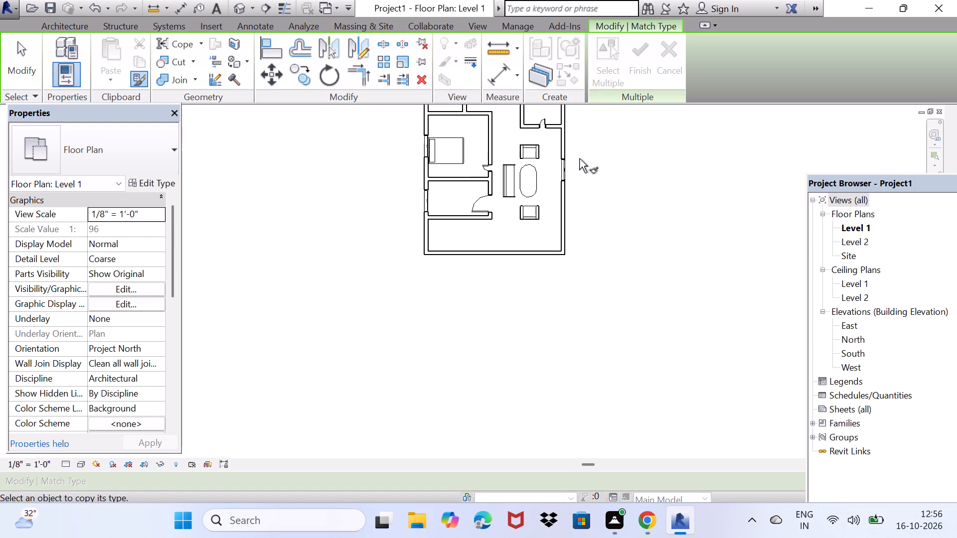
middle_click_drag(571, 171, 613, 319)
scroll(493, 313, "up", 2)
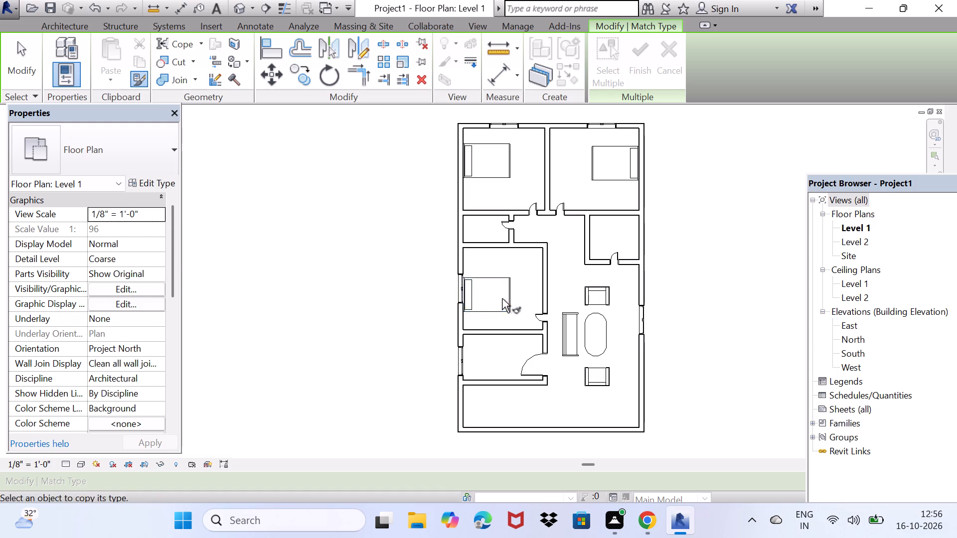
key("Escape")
Look through the US Imperial library's Furniture subfolders (Tables, Storage, Seating, Beds) and its Entourage folder for another family to load.
middle_click_drag(506, 275, 442, 296)
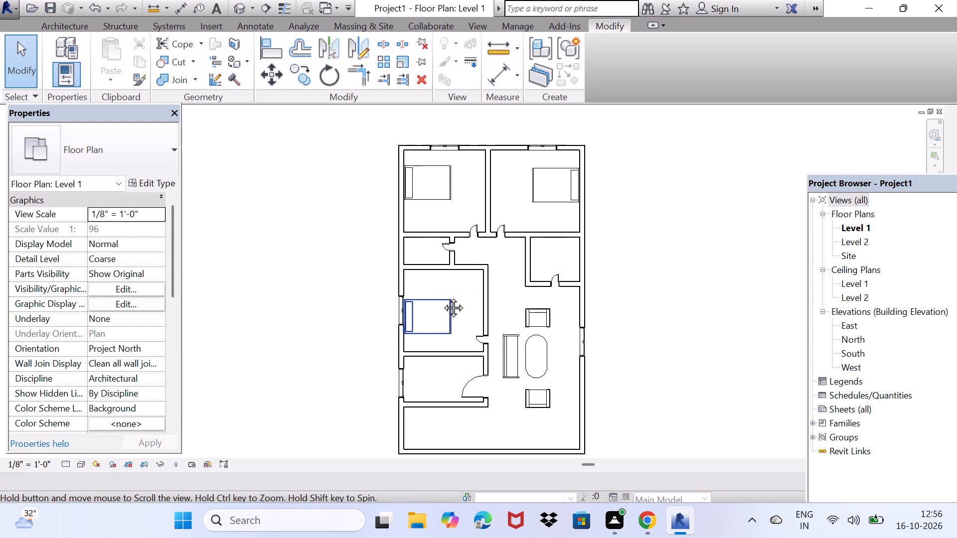
middle_click_drag(442, 296, 405, 269)
middle_click_drag(443, 287, 471, 270)
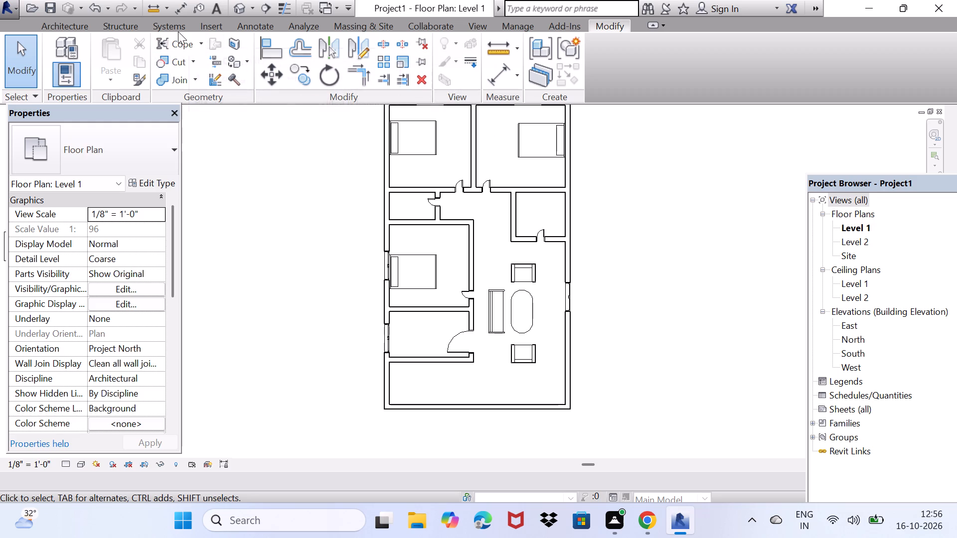
left_click(55, 26)
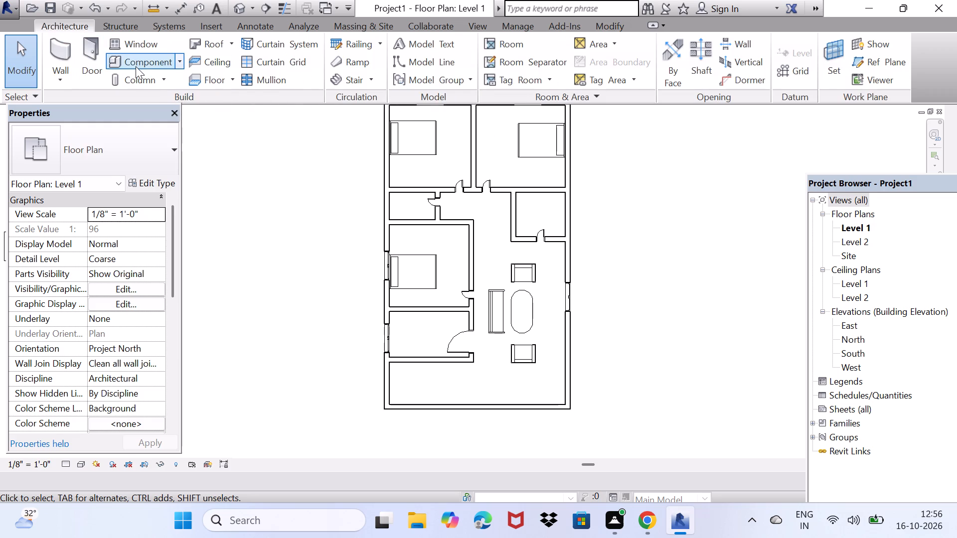
double_click(136, 66)
double_click(602, 47)
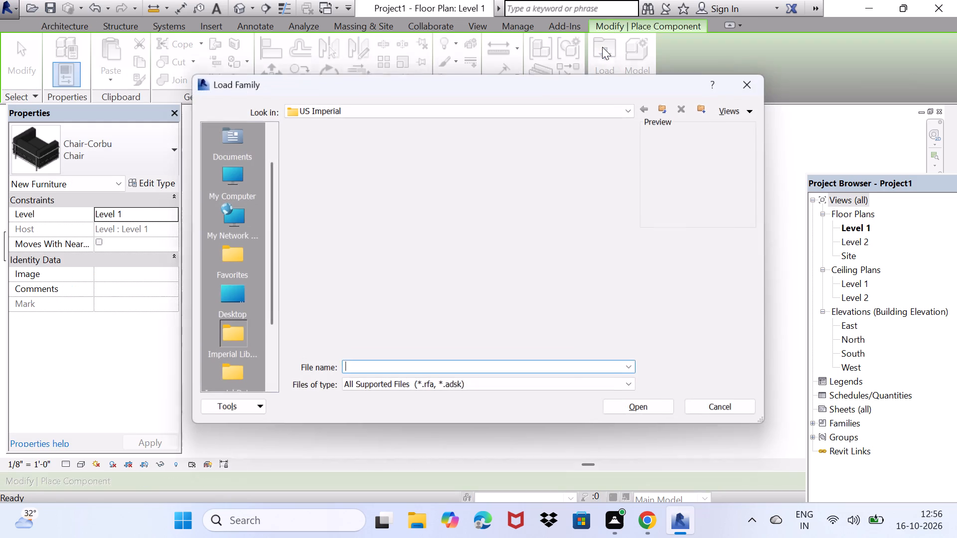
scroll(542, 205, "down", 1)
double_click(549, 216)
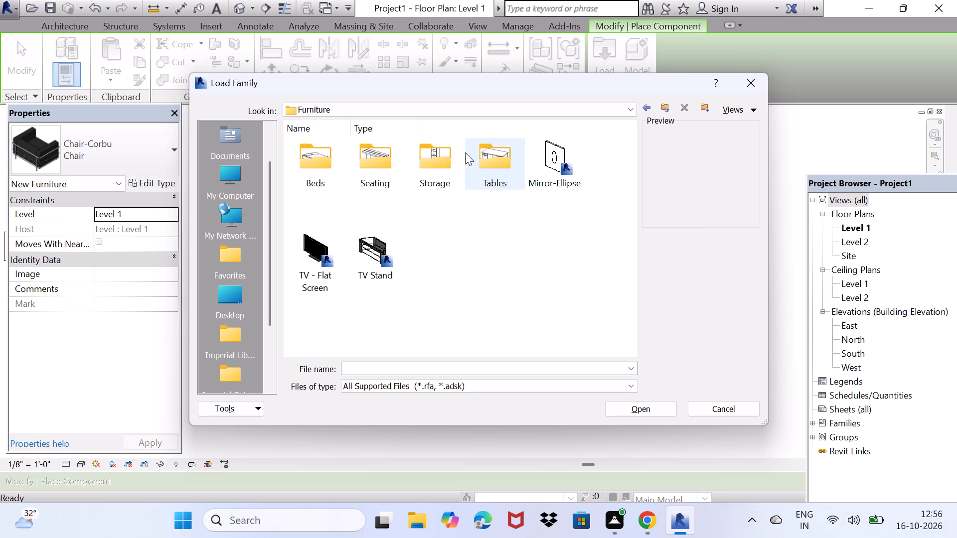
double_click(493, 165)
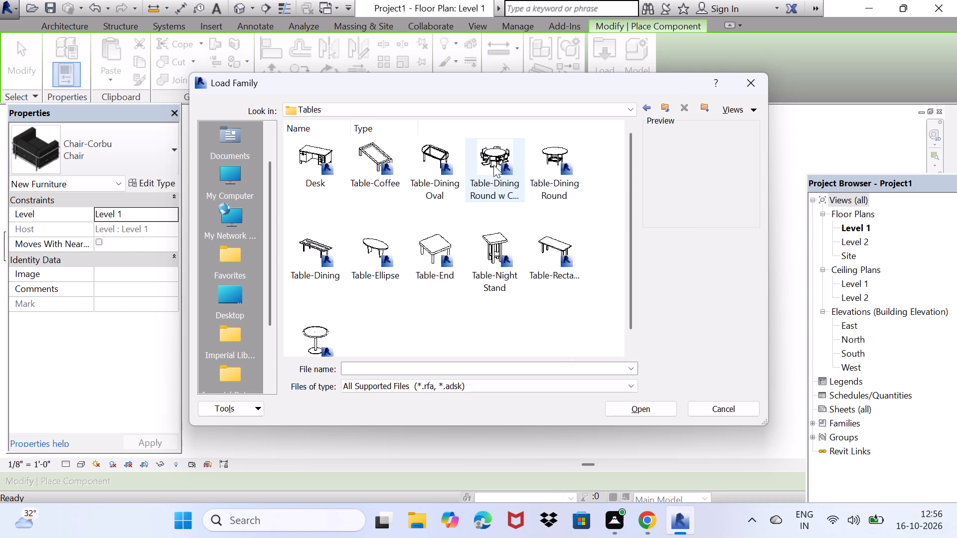
left_click(647, 107)
double_click(442, 161)
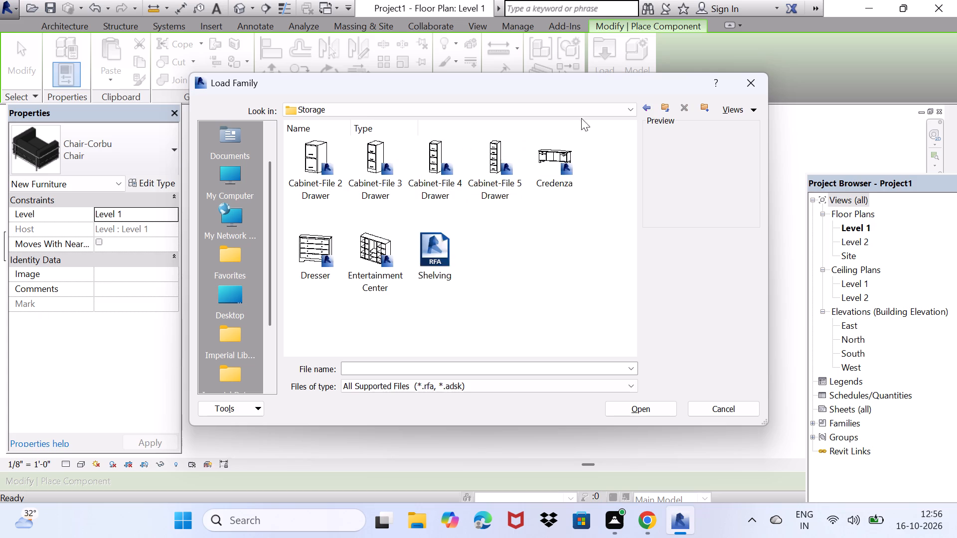
left_click(647, 109)
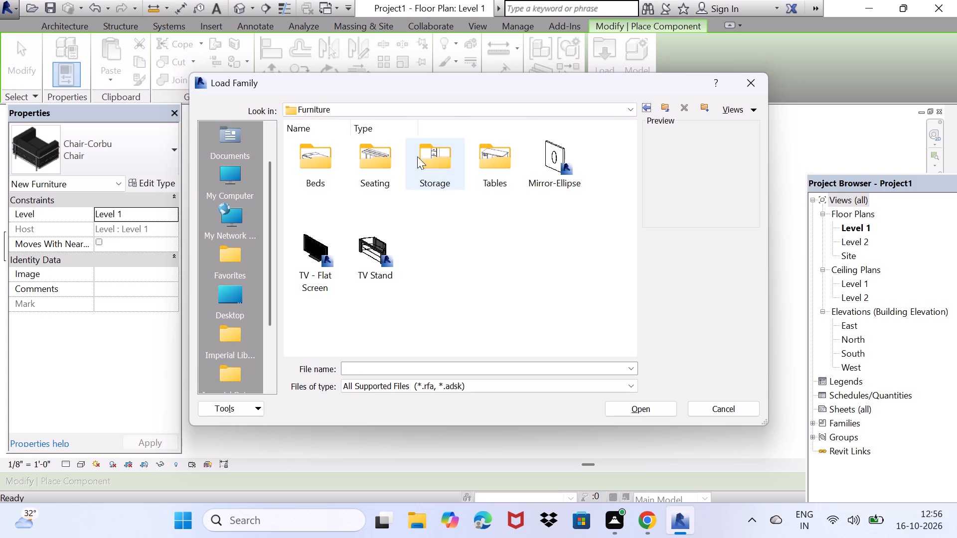
double_click(374, 157)
scroll(378, 157, "down", 2)
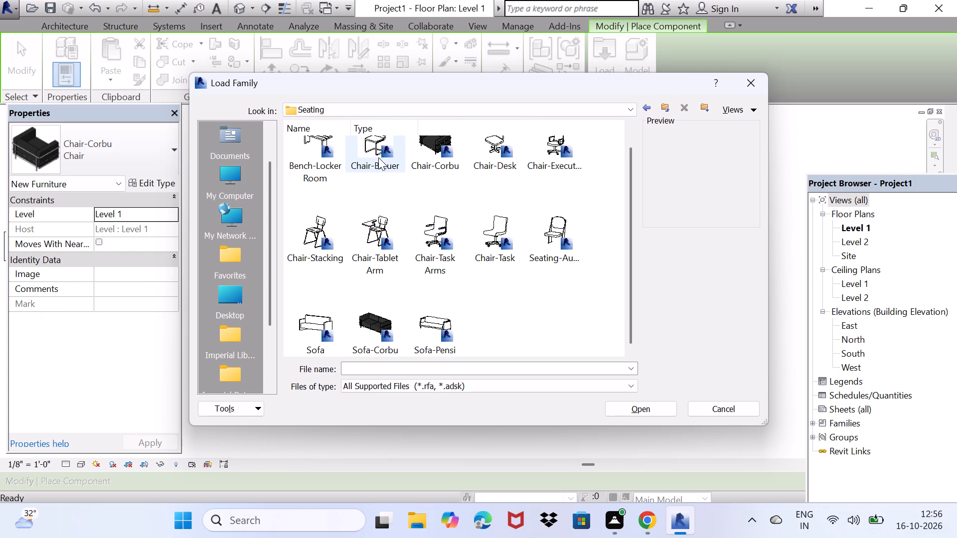
left_click(648, 108)
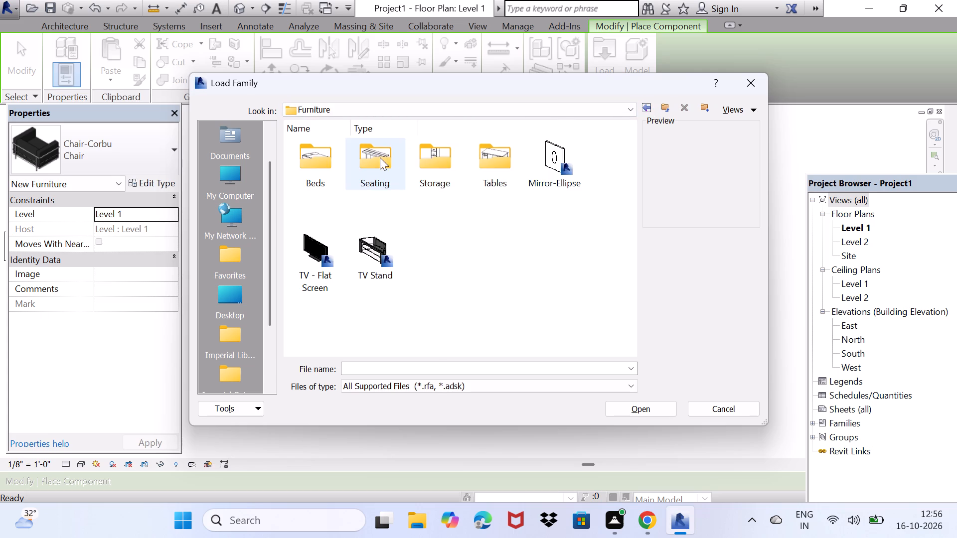
double_click(328, 156)
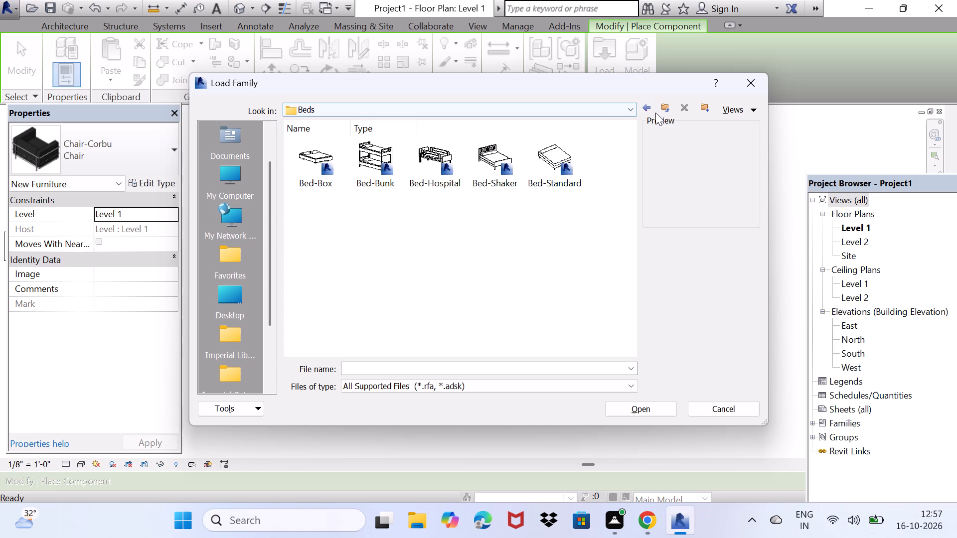
left_click(647, 111)
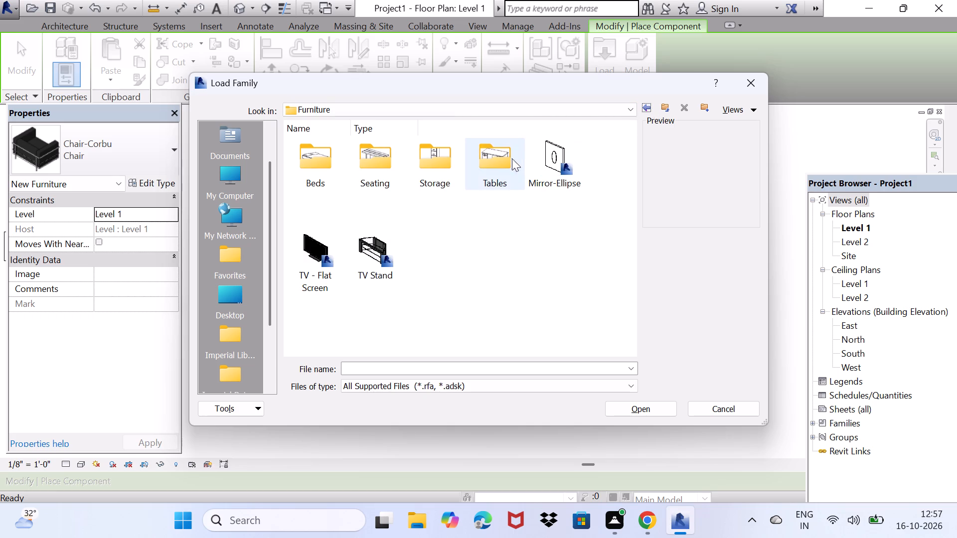
left_click(508, 159)
left_click_drag(508, 159, 519, 156)
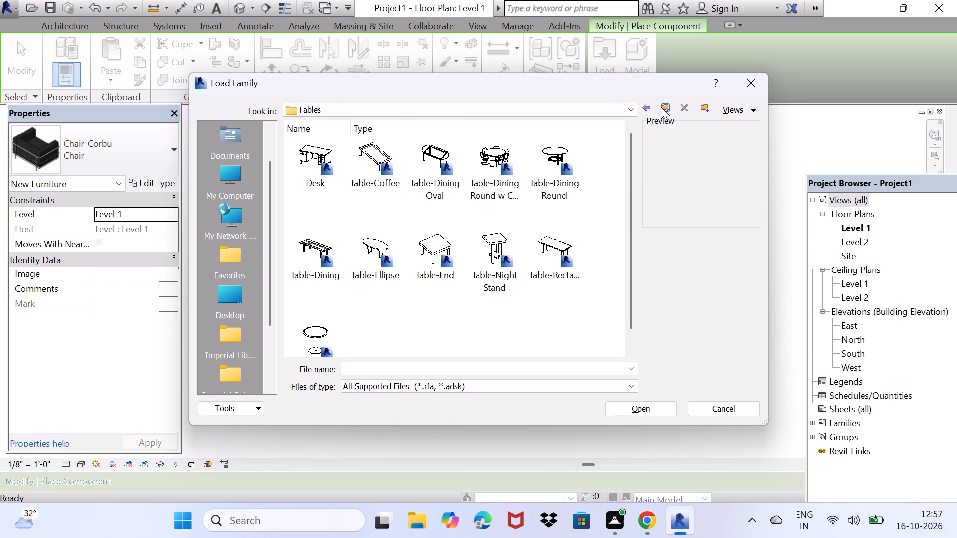
left_click(642, 107)
double_click(301, 166)
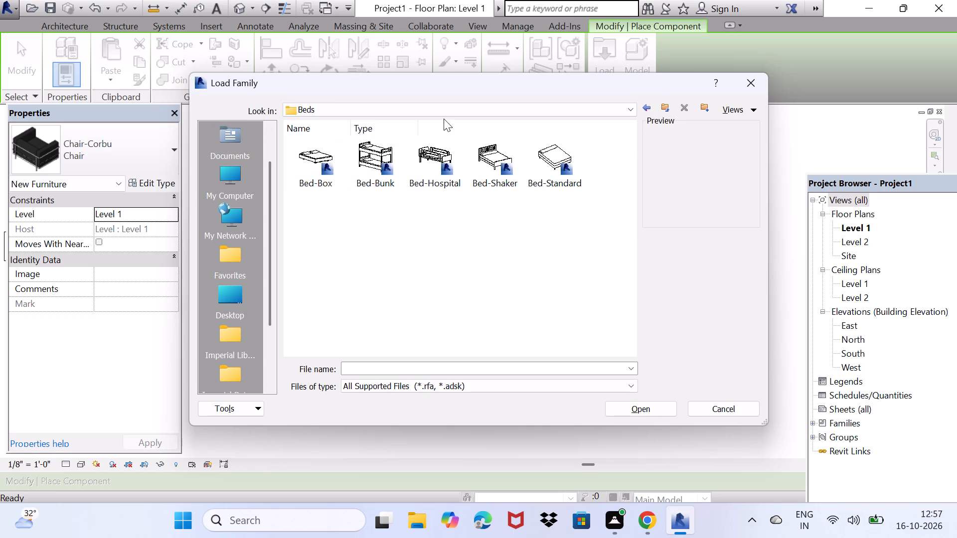
left_click(666, 105)
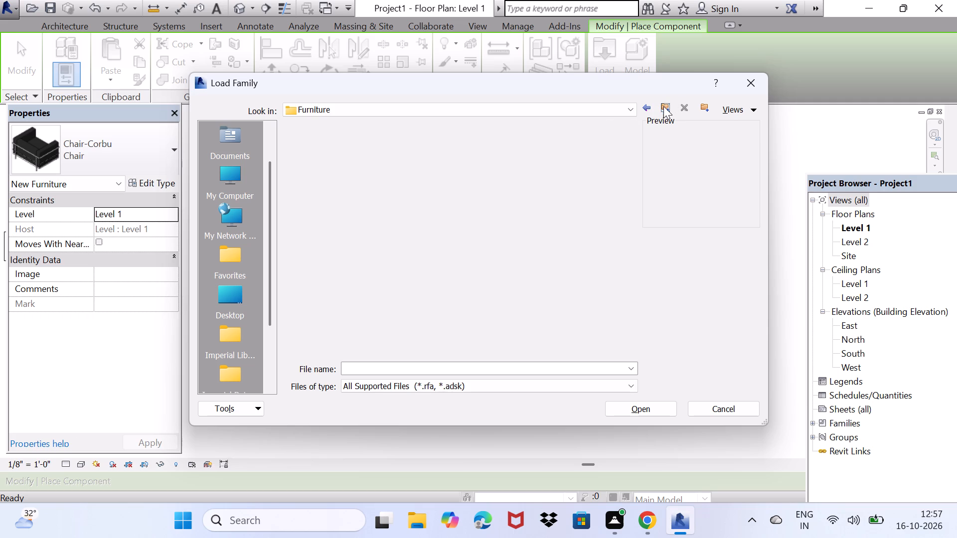
left_click(666, 111)
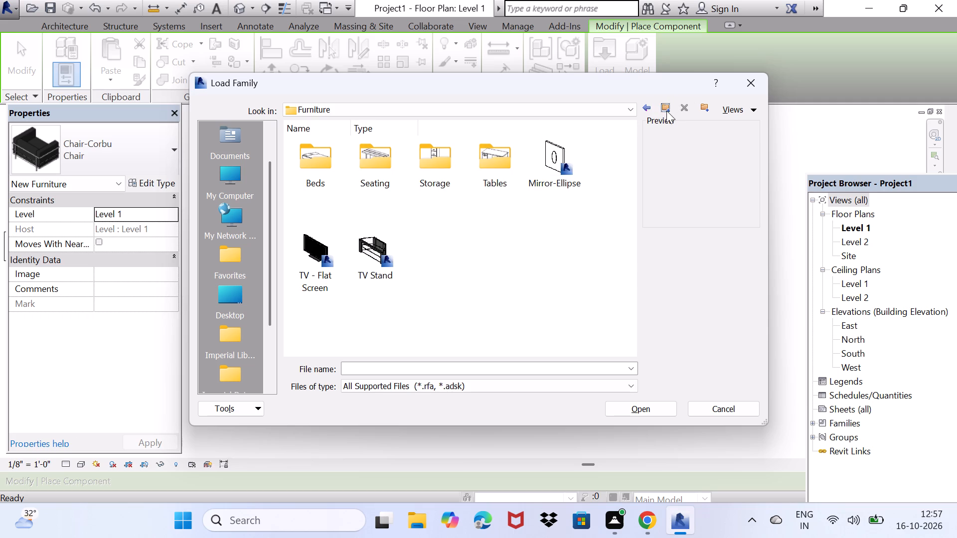
scroll(569, 202, "down", 1)
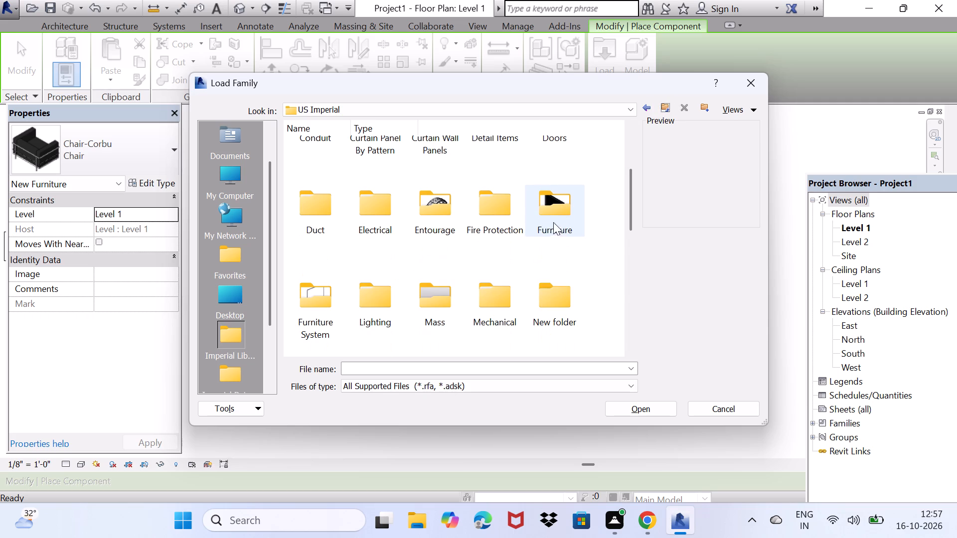
left_click(452, 215)
left_click(452, 215)
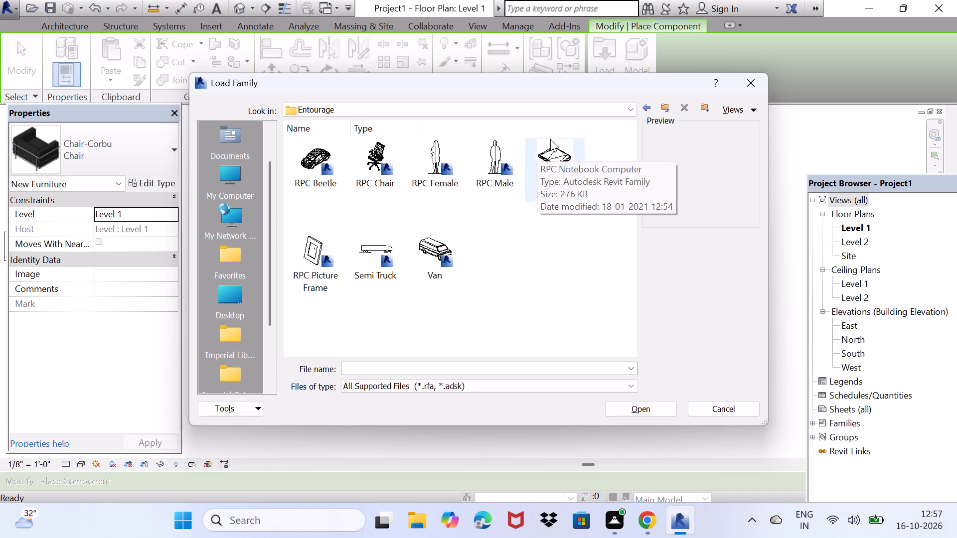
left_click(647, 110)
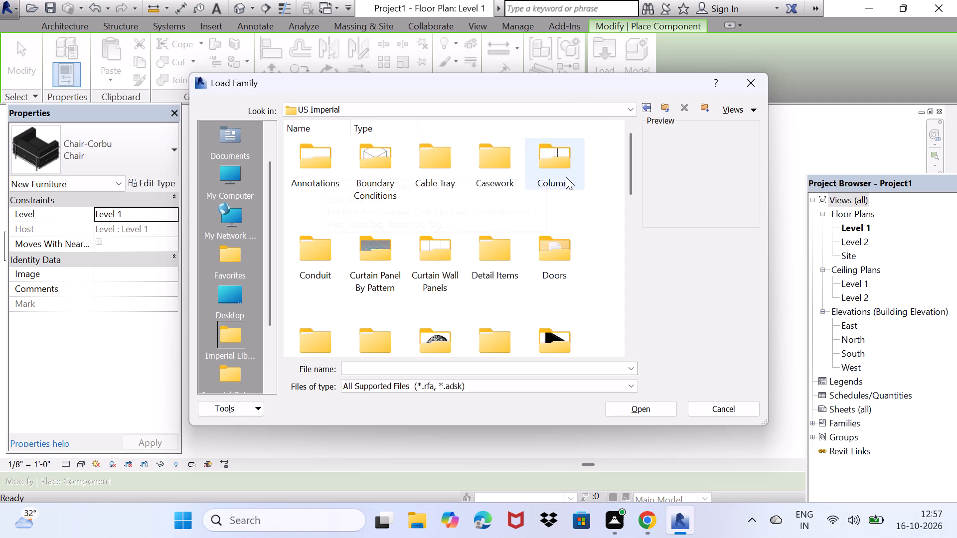
scroll(346, 214, "down", 1)
scroll(345, 214, "up", 1)
Load the Counter Top-L Shaped w Sink family from the Counter Tops folder of the US Imperial library's Casework folder.
double_click(484, 179)
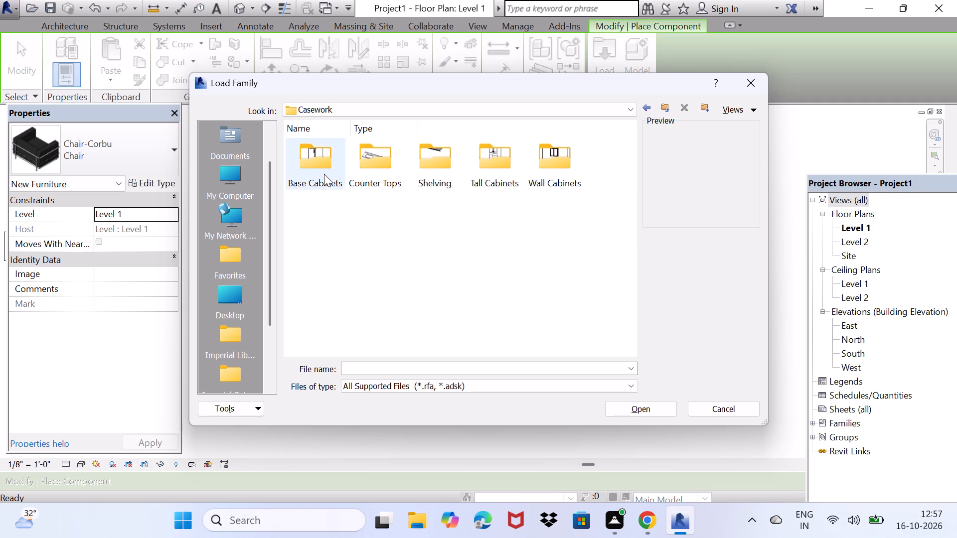
double_click(323, 174)
scroll(344, 173, "down", 2)
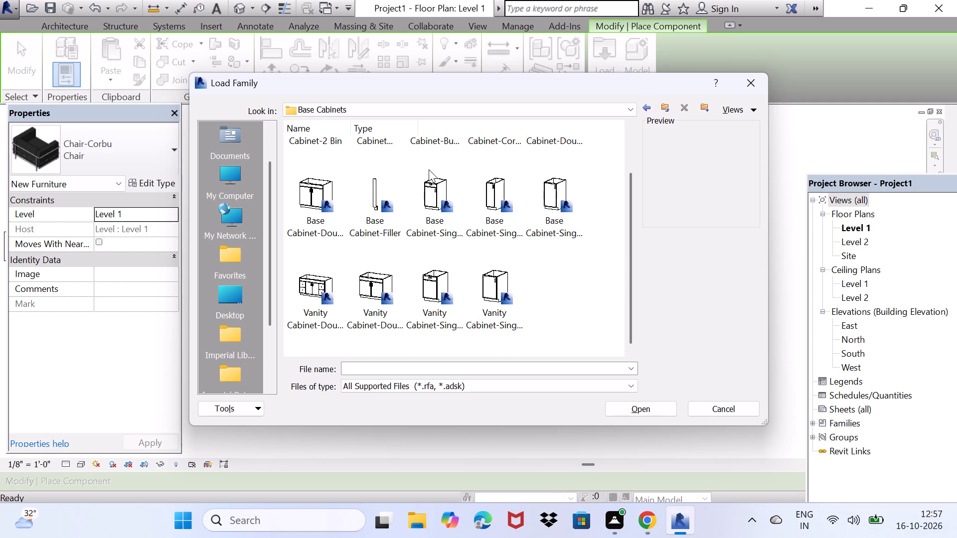
left_click(643, 109)
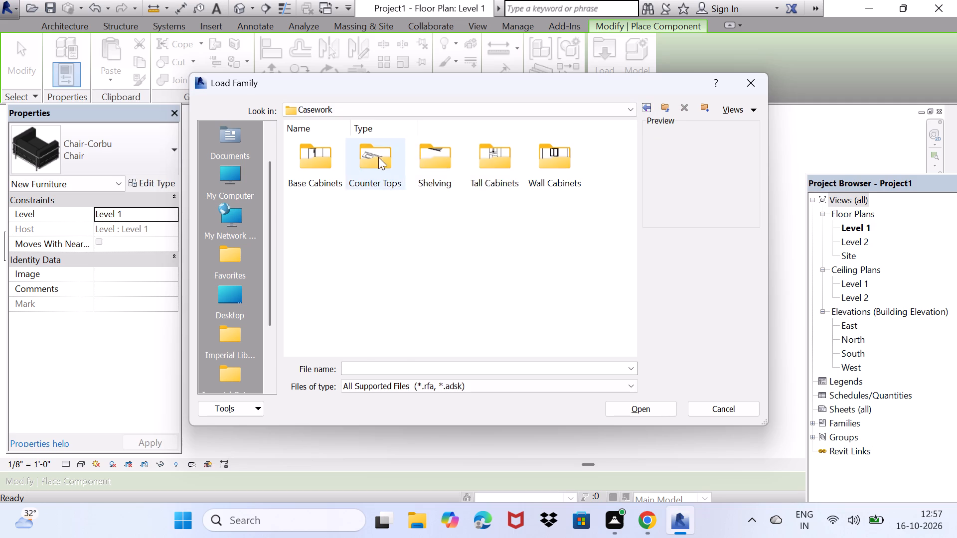
double_click(372, 157)
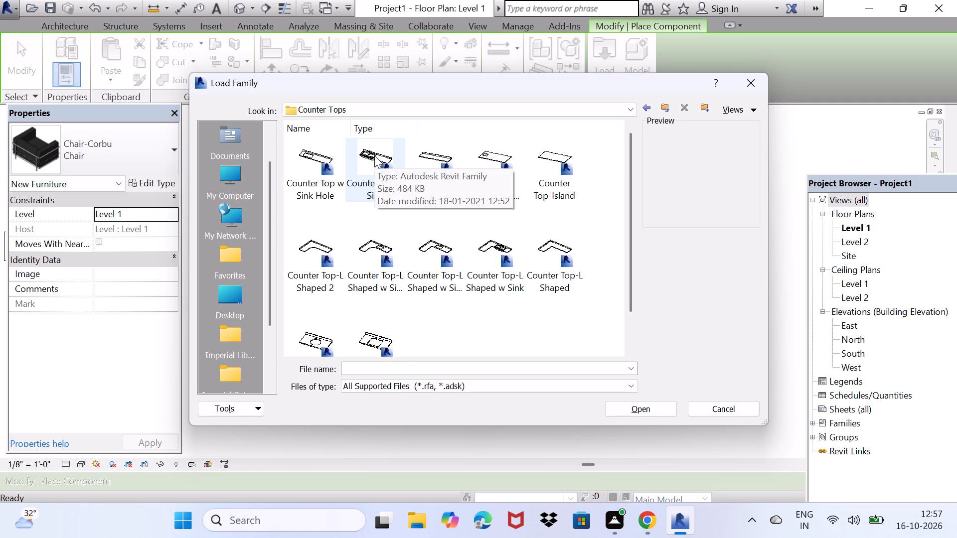
left_click(485, 250)
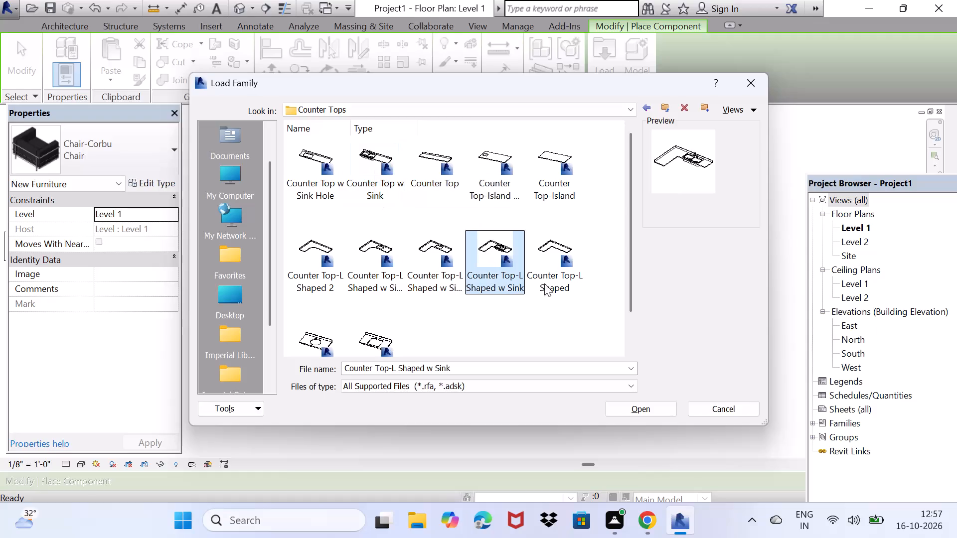
left_click(659, 407)
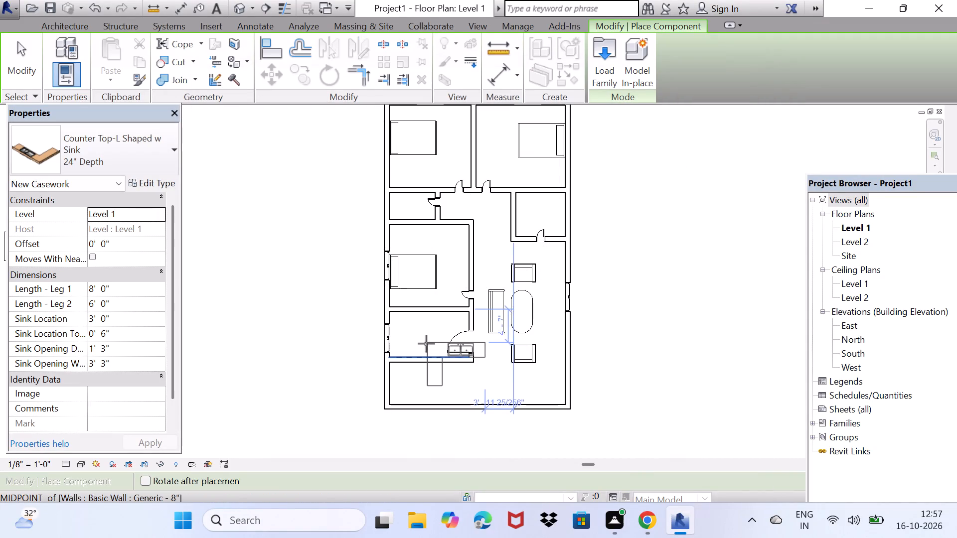
Place the 24" Depth L-shaped countertop in the southwest corner of the room south of the west bedroom, sink leg along the west wall.
key("space")
key("space")
key("space")
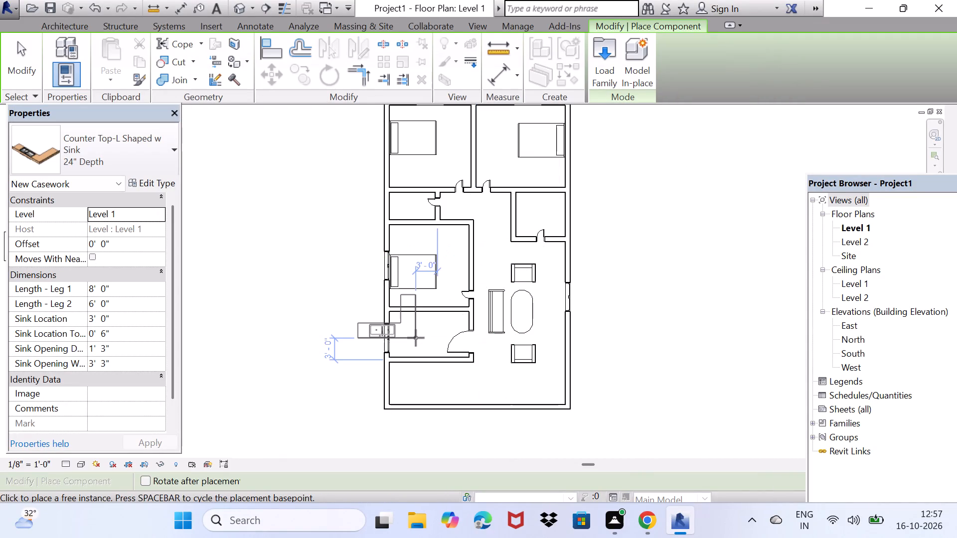
key("space")
key("space")
key("space")
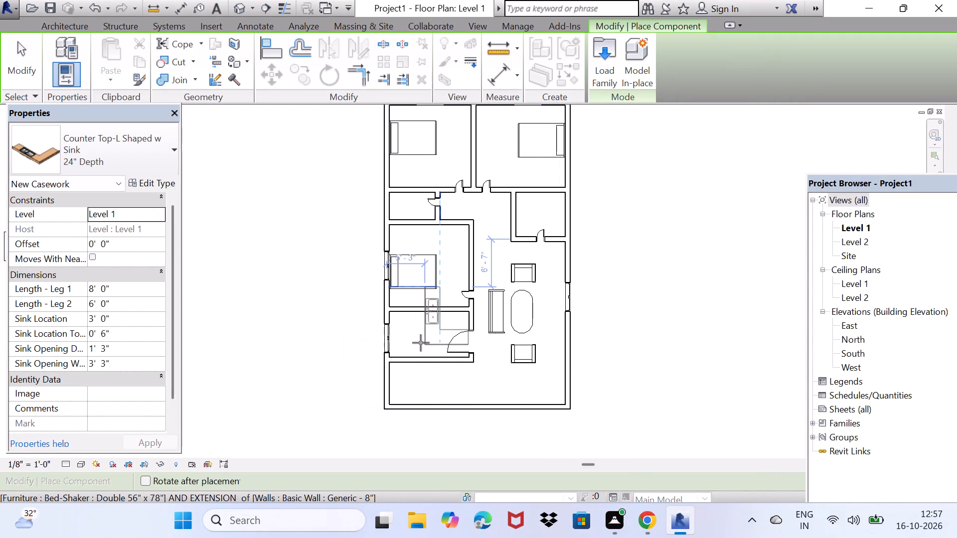
scroll(403, 354, "up", 8)
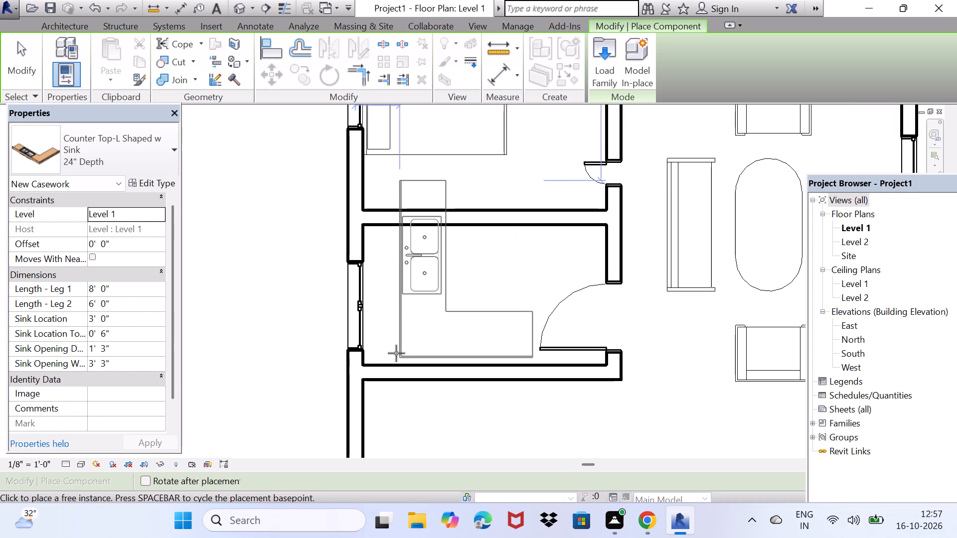
left_click(367, 365)
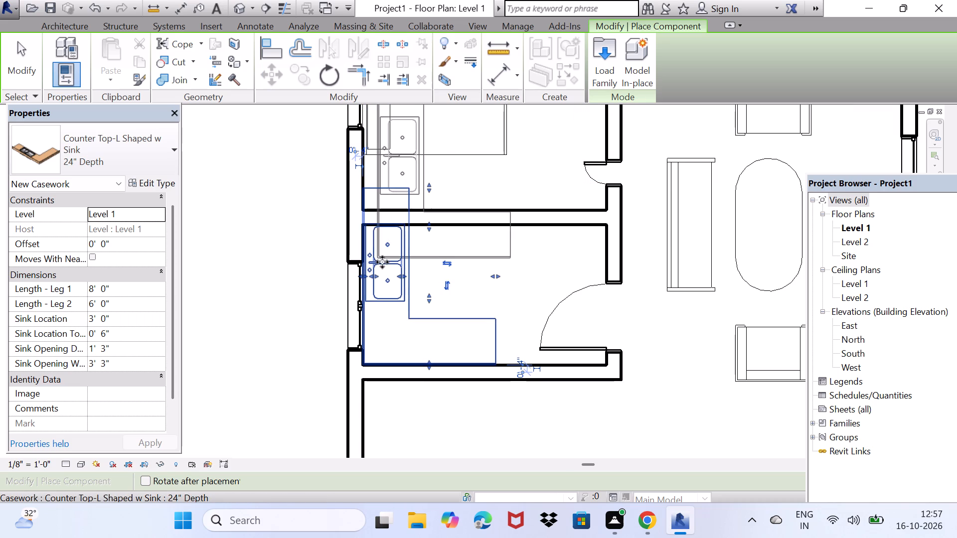
key("Escape")
key("Escape")
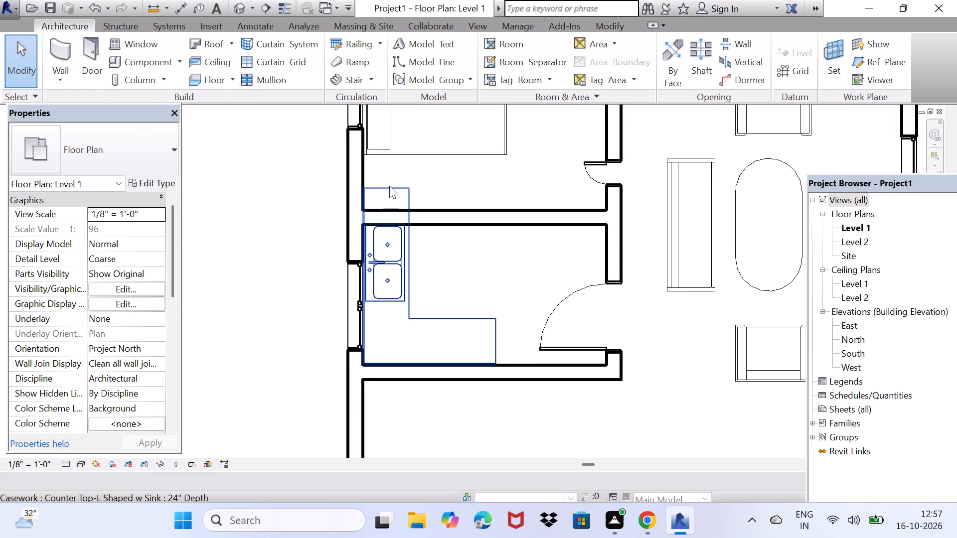
Shorten the countertop's sink leg to 6'-4" so it ends at the inner face of the room's north partition.
left_click(389, 186)
left_click_drag(429, 181, 427, 225)
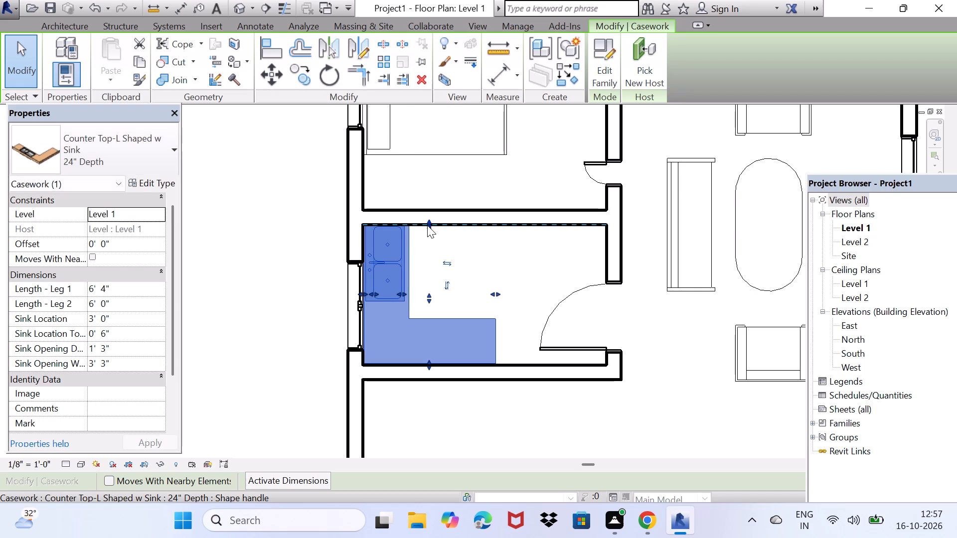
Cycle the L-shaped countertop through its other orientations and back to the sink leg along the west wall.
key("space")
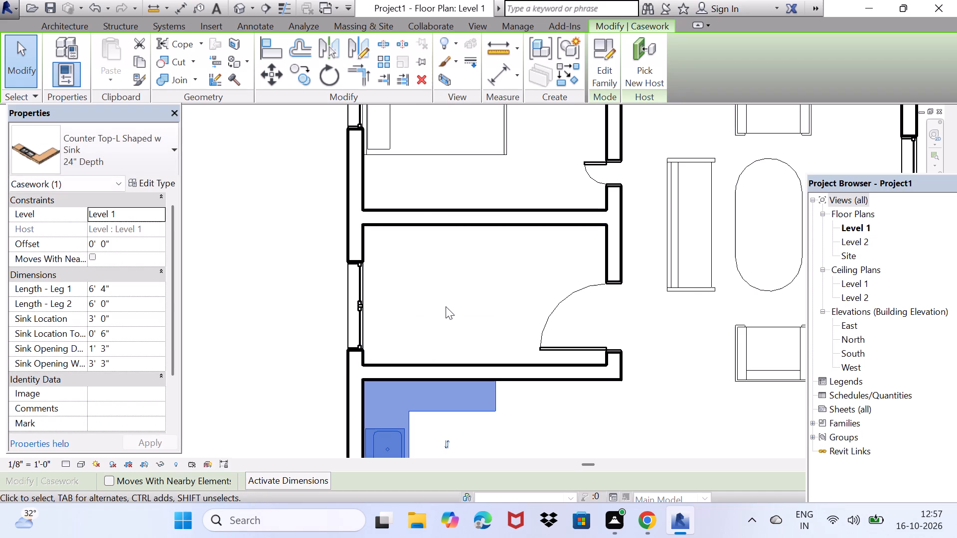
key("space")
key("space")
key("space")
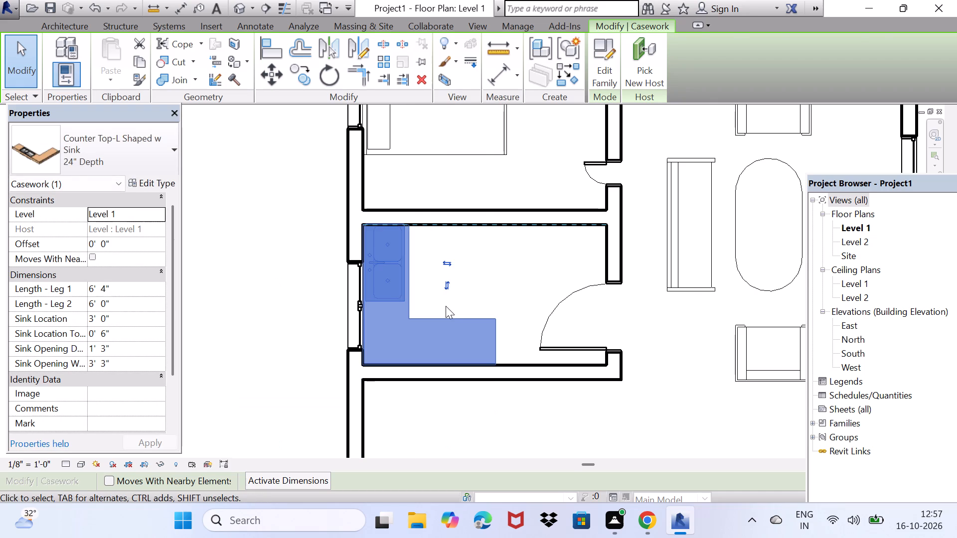
Lengthen the L-shaped countertop's leg along the south partition to about 7'-11", ending just short of the door leaf.
key("Escape")
key("Escape")
scroll(463, 282, "down", 3)
middle_click_drag(465, 296, 423, 287)
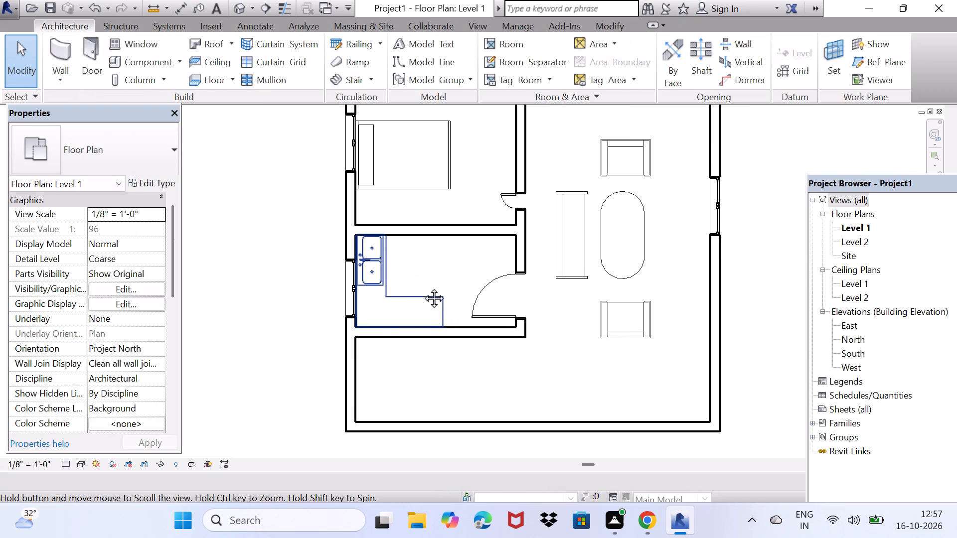
middle_click_drag(423, 287, 421, 287)
scroll(387, 284, "up", 2)
left_click(456, 322)
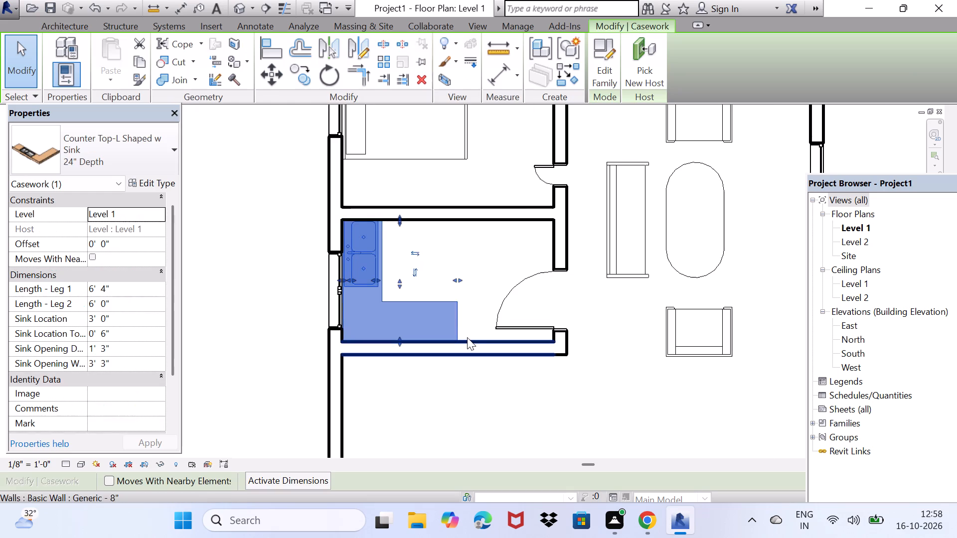
scroll(466, 331, "up", 3)
left_click_drag(457, 256, 505, 258)
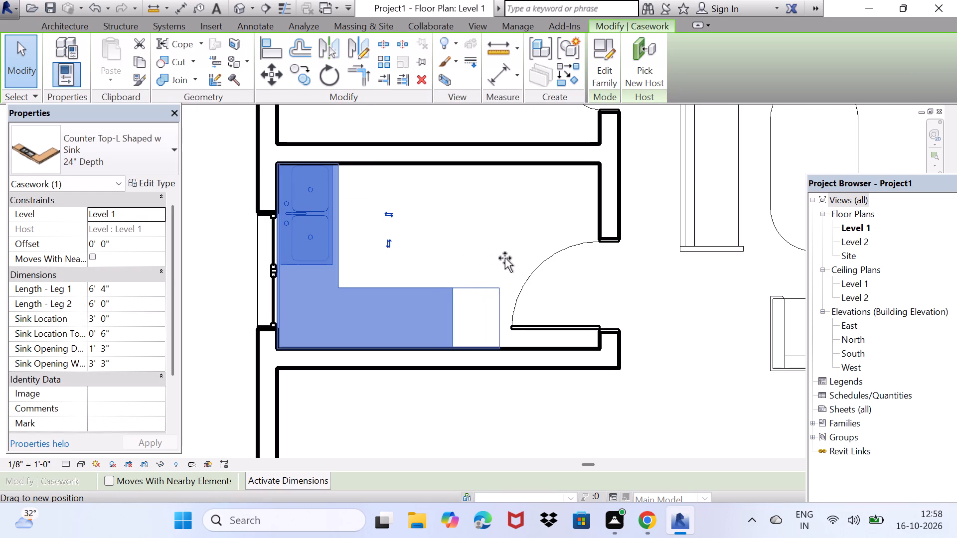
left_click_drag(505, 258, 508, 258)
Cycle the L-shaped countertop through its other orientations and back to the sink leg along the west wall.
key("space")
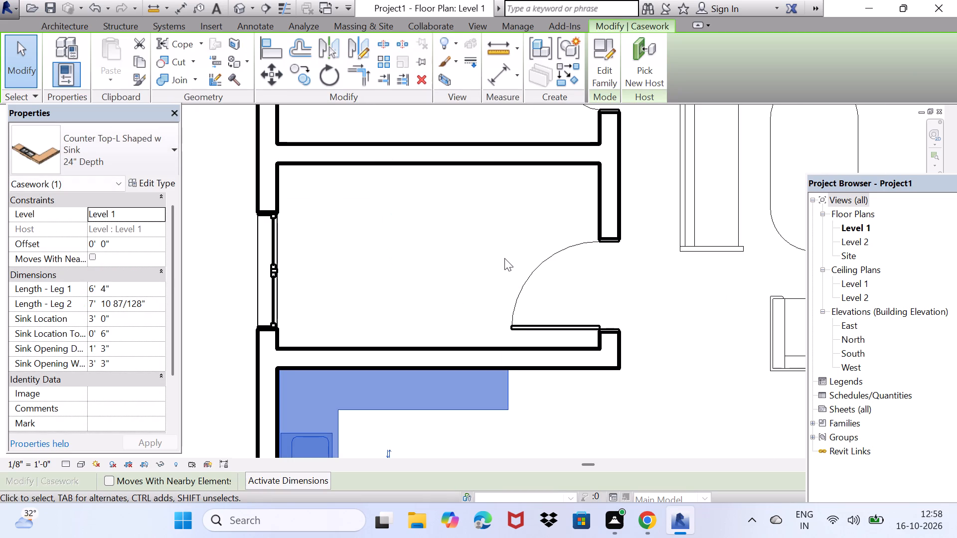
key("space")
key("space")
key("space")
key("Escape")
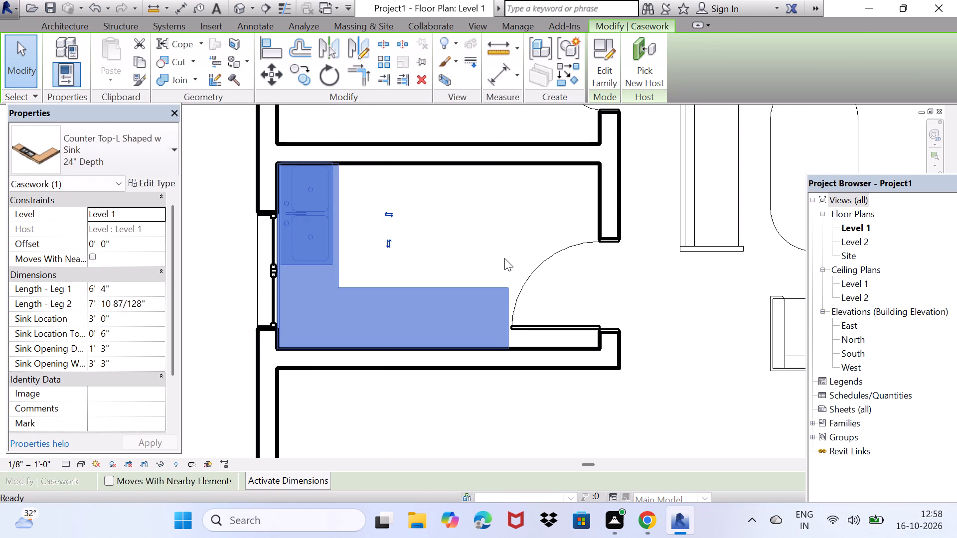
Load the Toilet-Domestic-3D family from the US Imperial library's Plumbing folder, under Architectural, Fixtures, Water Closets.
scroll(488, 259, "down", 3)
middle_click_drag(472, 243, 430, 310)
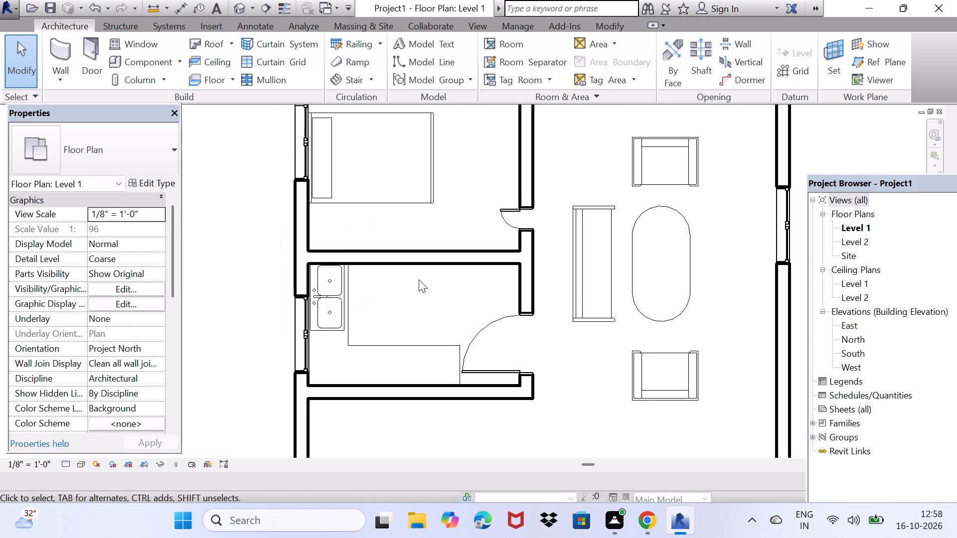
left_click(137, 59)
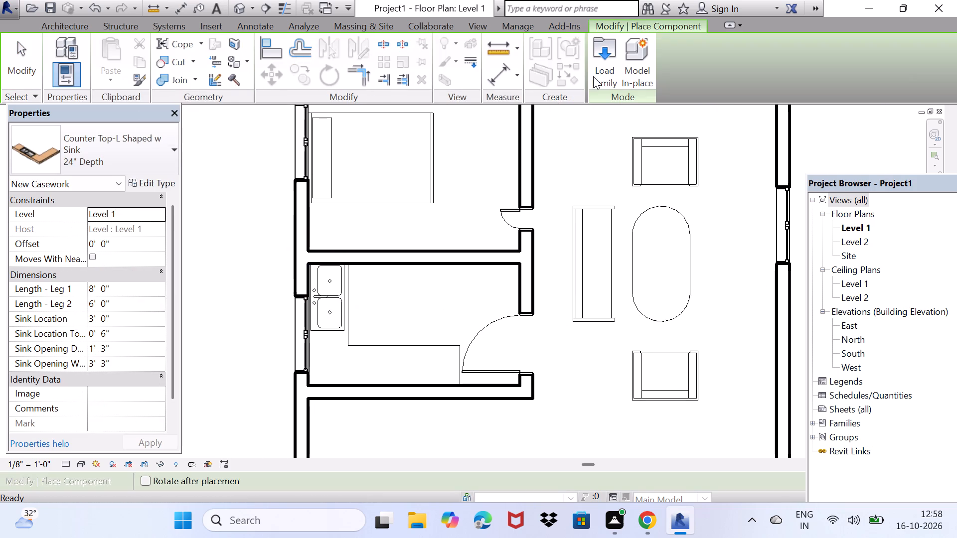
double_click(604, 47)
scroll(464, 147, "down", 1)
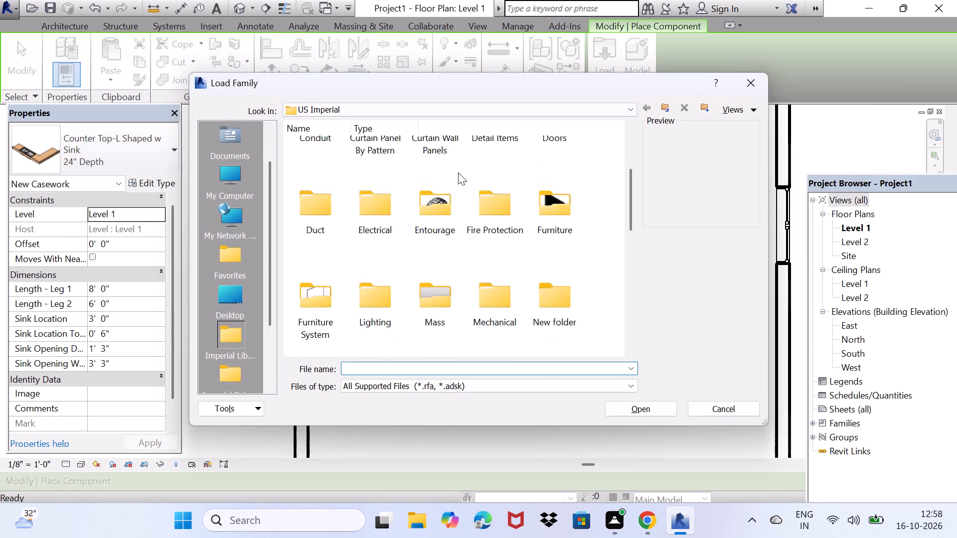
scroll(458, 172, "down", 1)
scroll(458, 173, "up", 1)
scroll(458, 173, "down", 1)
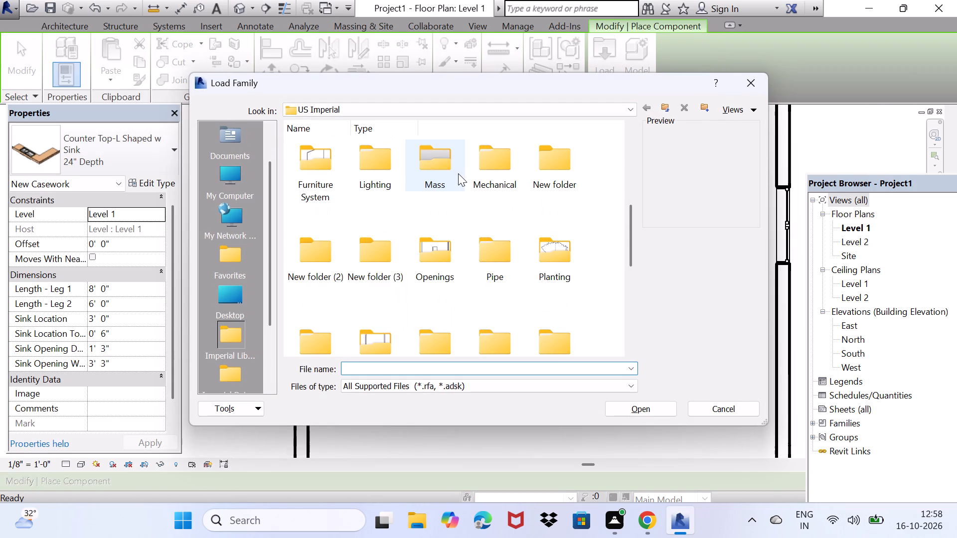
scroll(458, 173, "down", 1)
scroll(458, 173, "up", 1)
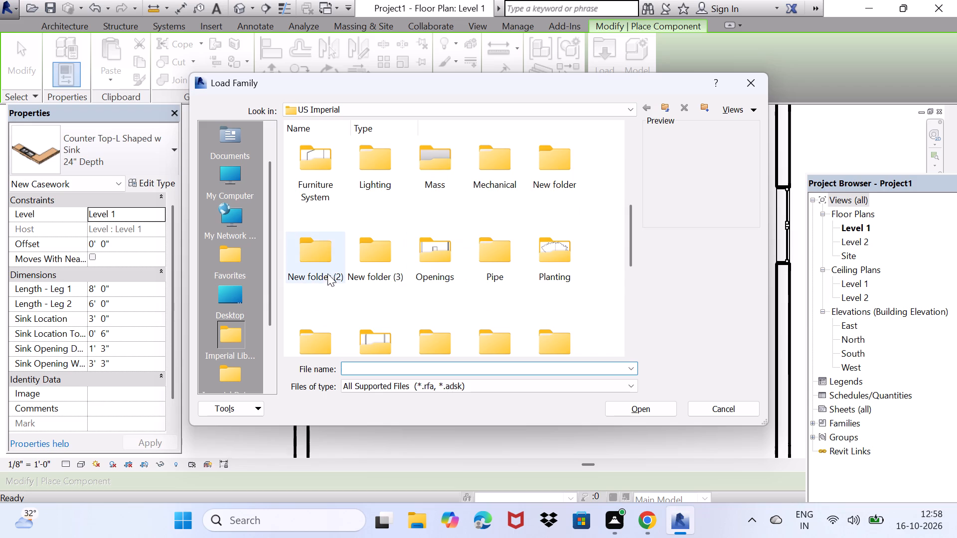
scroll(473, 210, "up", 1)
scroll(475, 209, "down", 2)
left_click(319, 224)
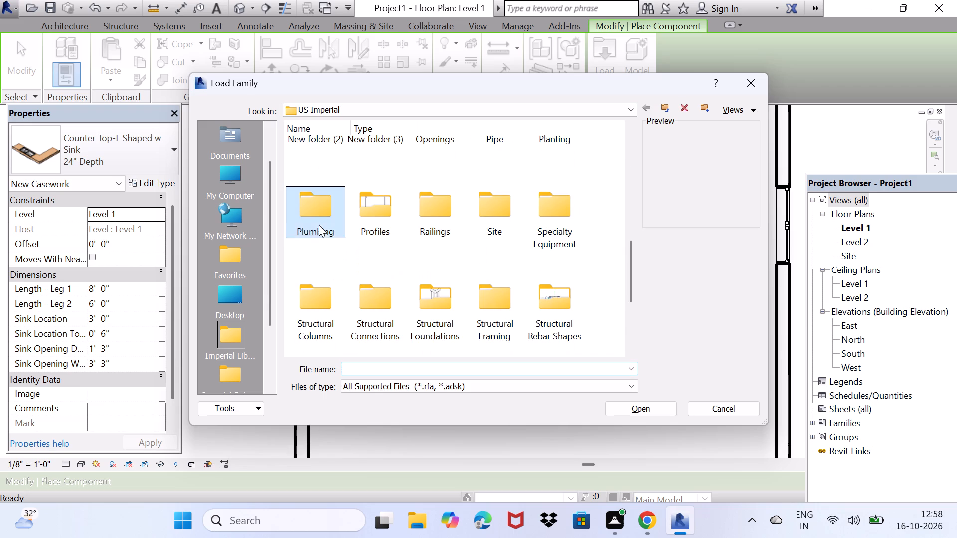
double_click(319, 224)
double_click(318, 177)
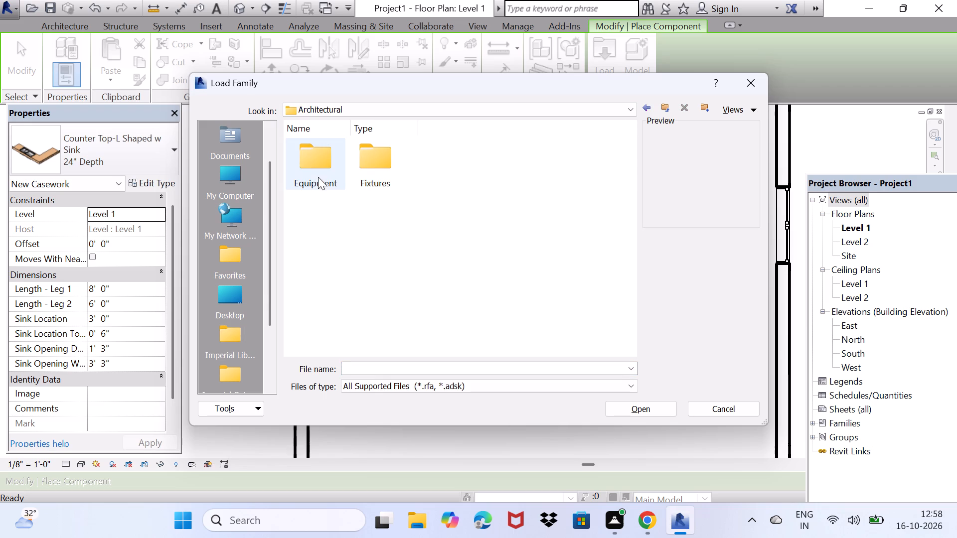
double_click(361, 166)
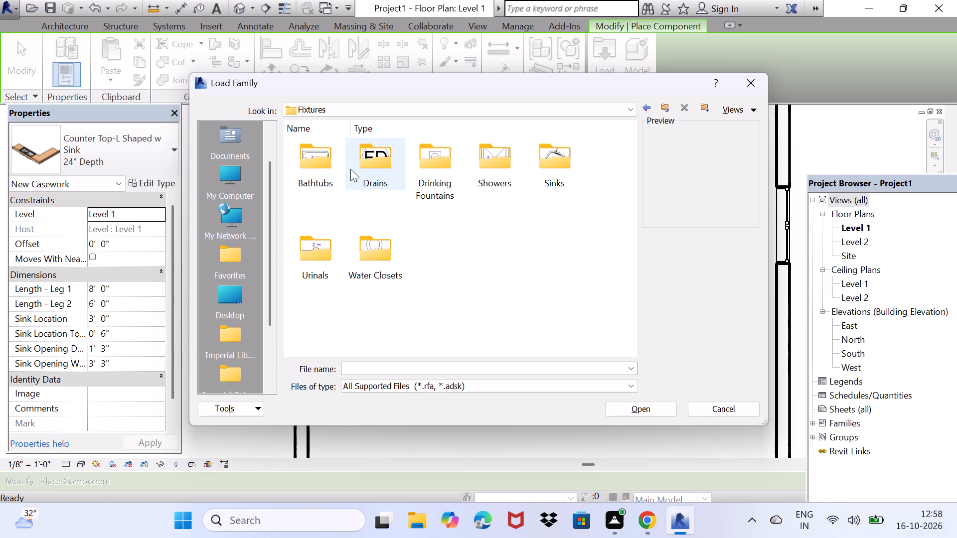
double_click(376, 244)
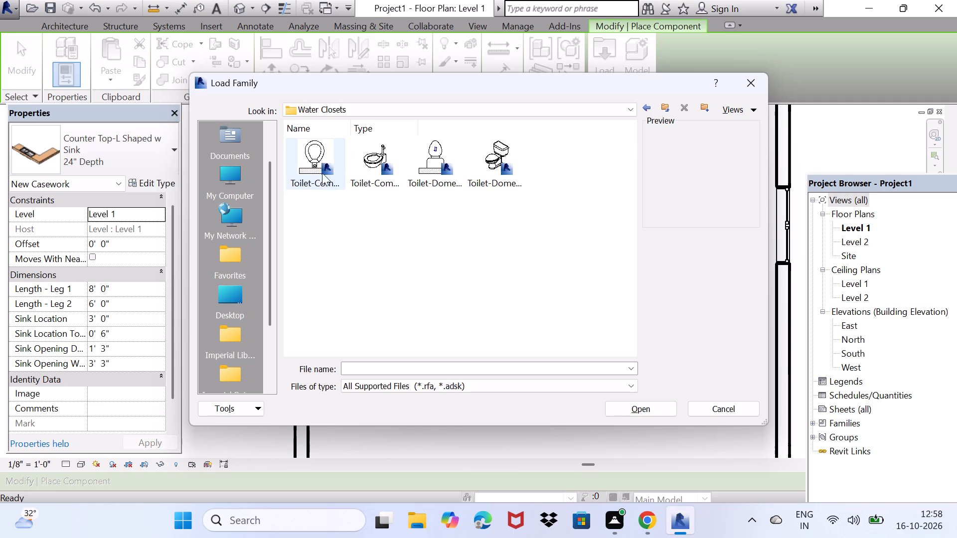
left_click(433, 164)
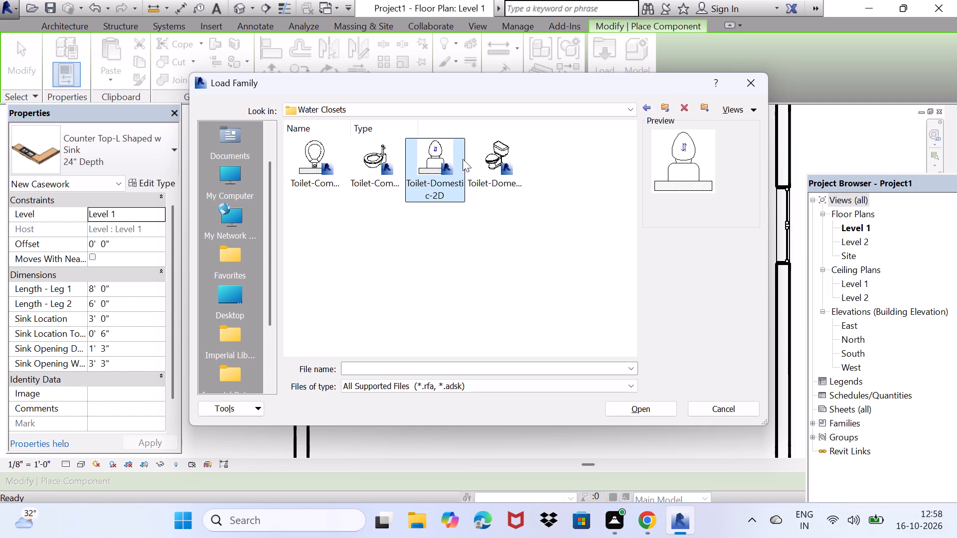
left_click(485, 155)
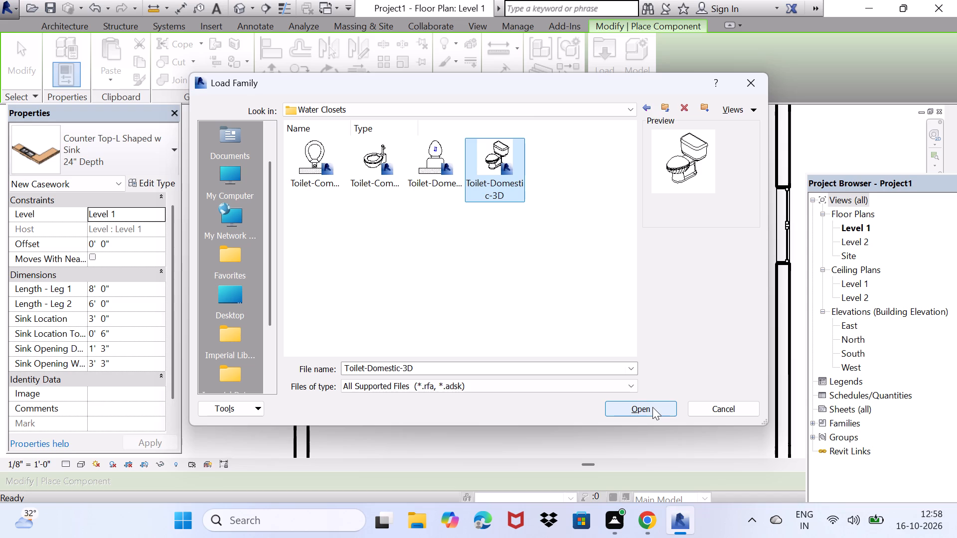
left_click(651, 406)
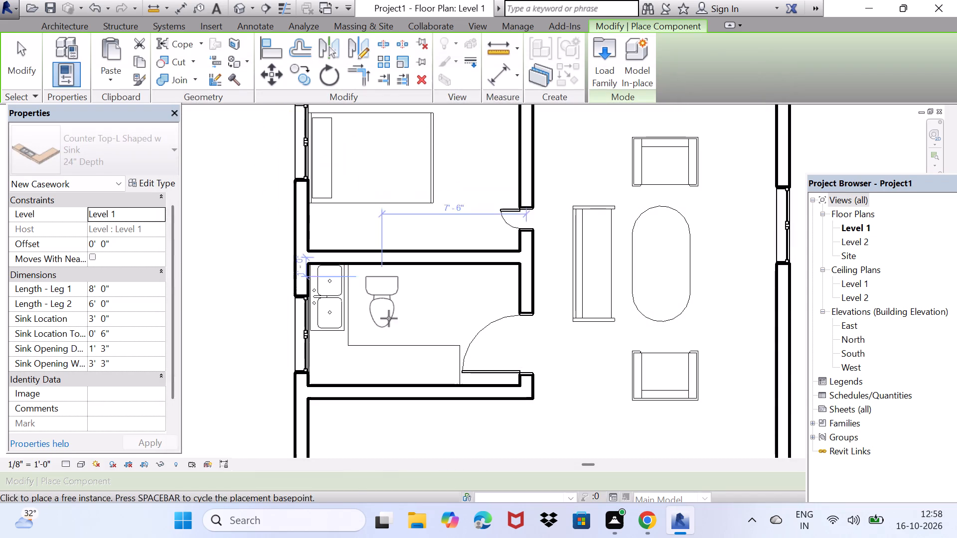
Place the toilet against the south partition of the small room north of the west bedroom, facing north, about 2'-0" from the west wall.
scroll(359, 294, "down", 1)
middle_click_drag(374, 216, 422, 338)
scroll(422, 332, "down", 1)
key("space")
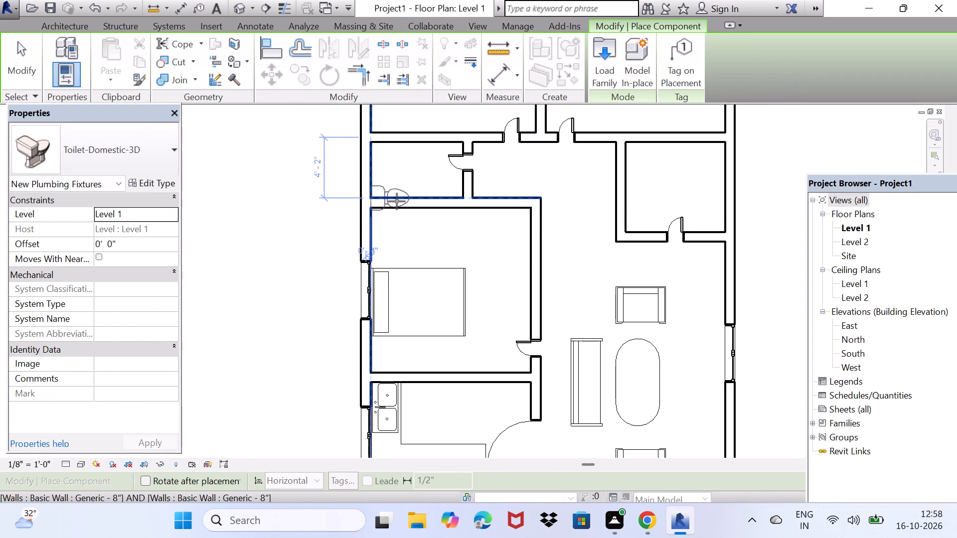
key("space")
key("space")
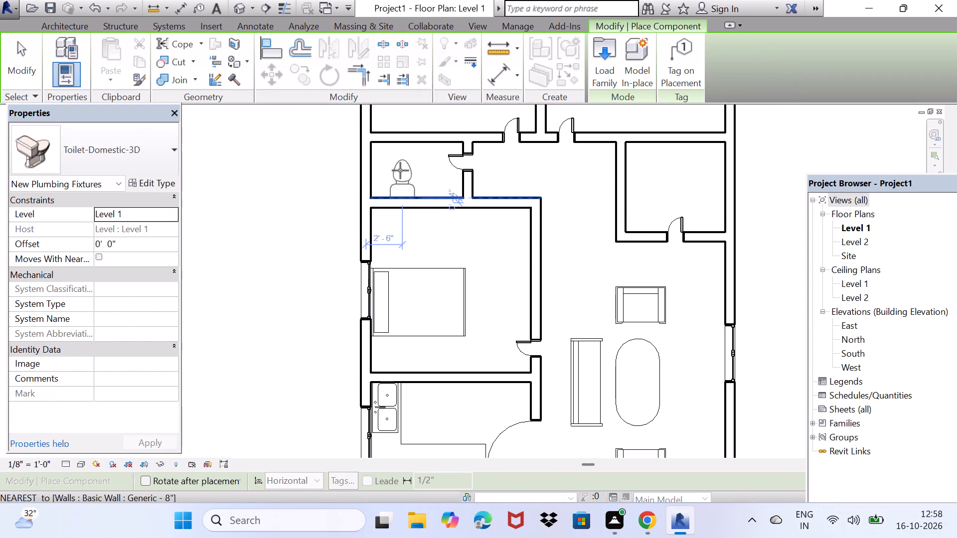
left_click(395, 170)
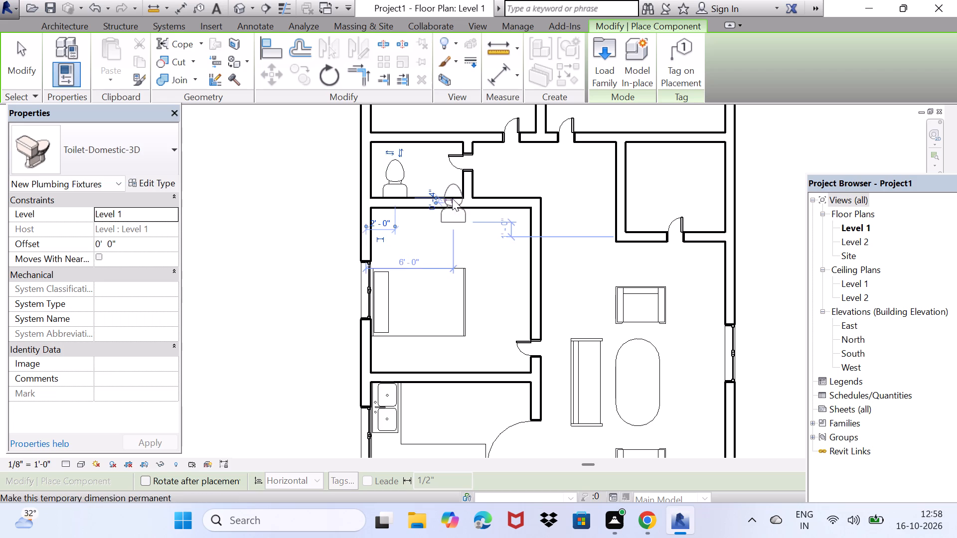
scroll(419, 189, "down", 5)
key("Escape")
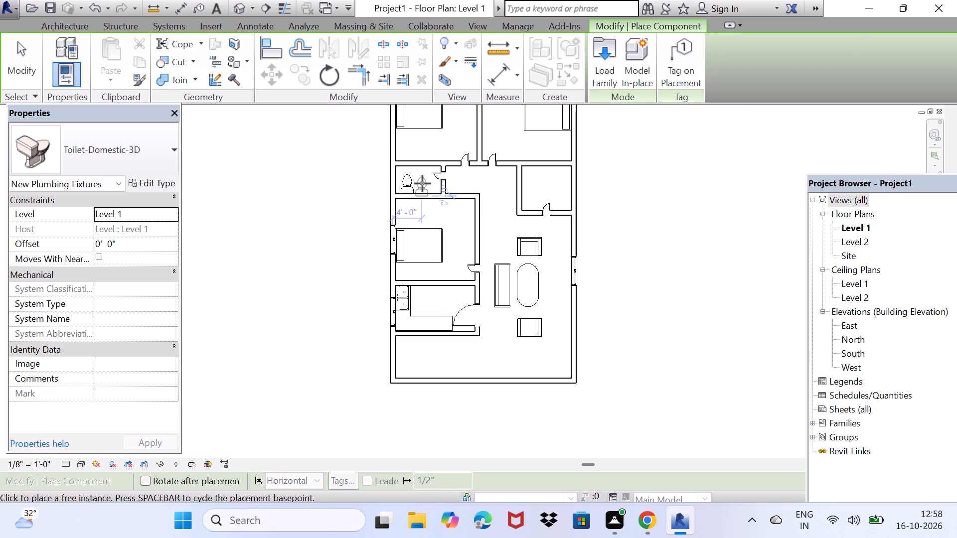
key("Escape")
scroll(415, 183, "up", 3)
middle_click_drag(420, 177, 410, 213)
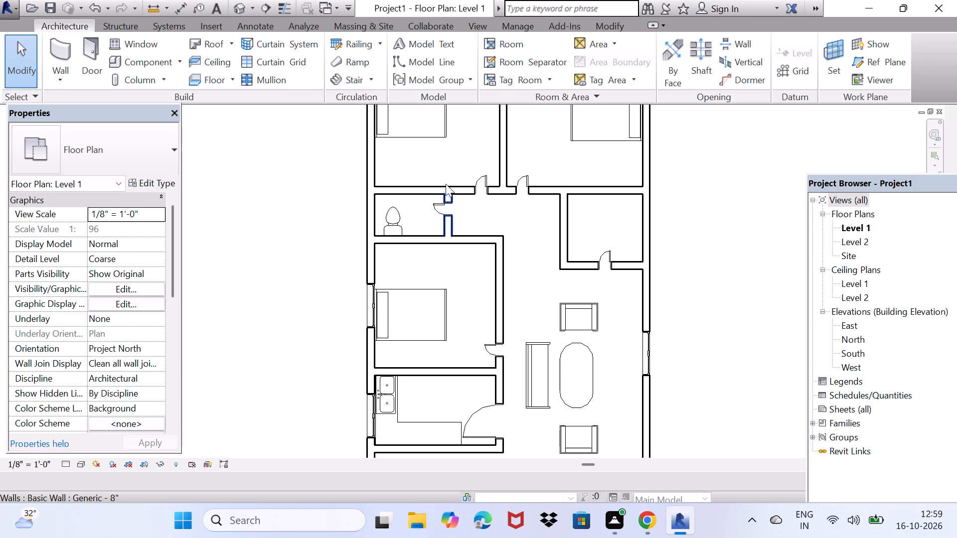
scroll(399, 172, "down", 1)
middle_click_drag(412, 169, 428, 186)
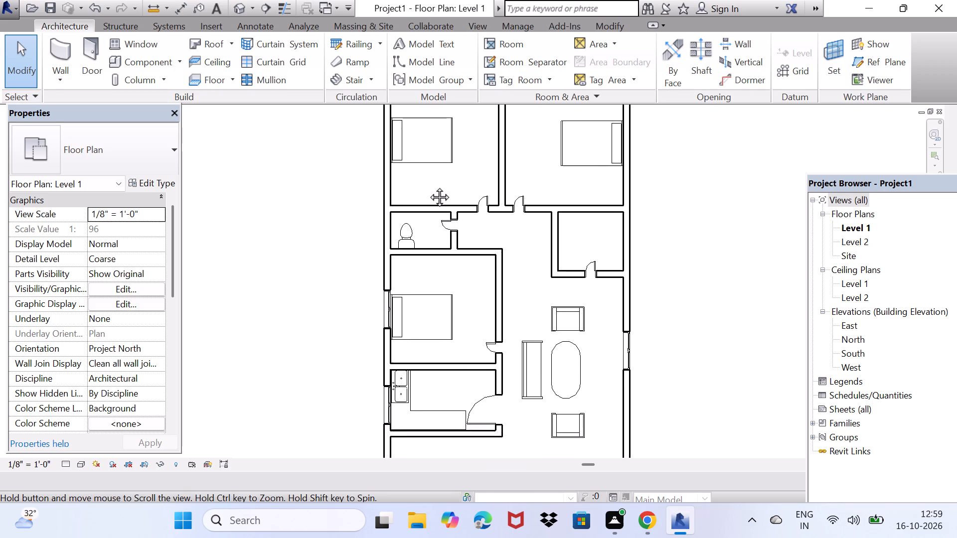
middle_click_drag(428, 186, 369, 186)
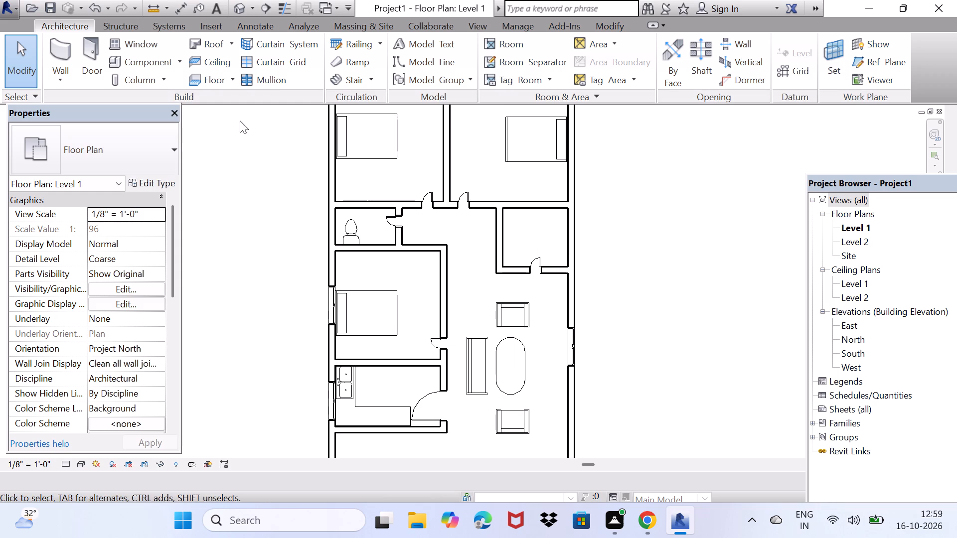
Start loading another component family and look through the Seating and Tables folders of the US Imperial library's Furniture folder.
double_click(145, 66)
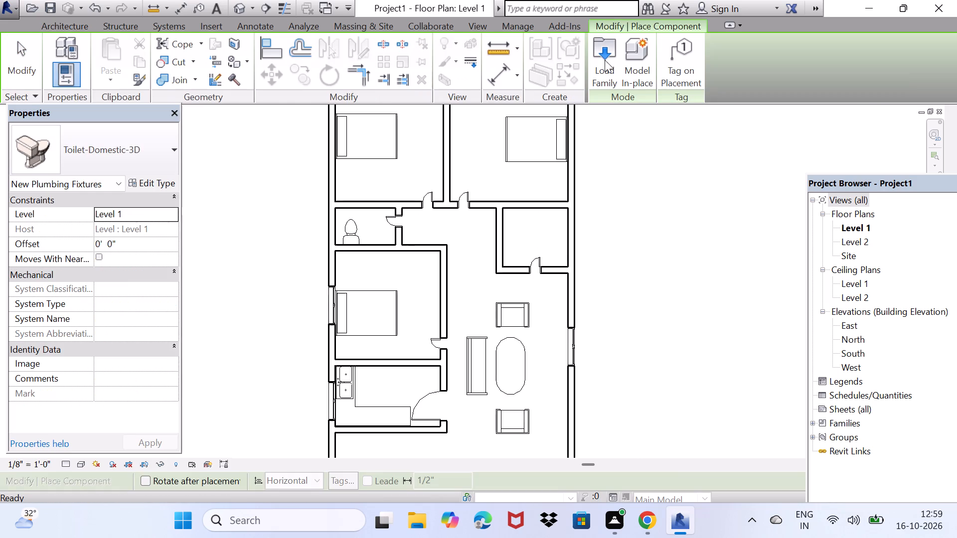
left_click(604, 55)
left_click(604, 55)
scroll(560, 228, "down", 1)
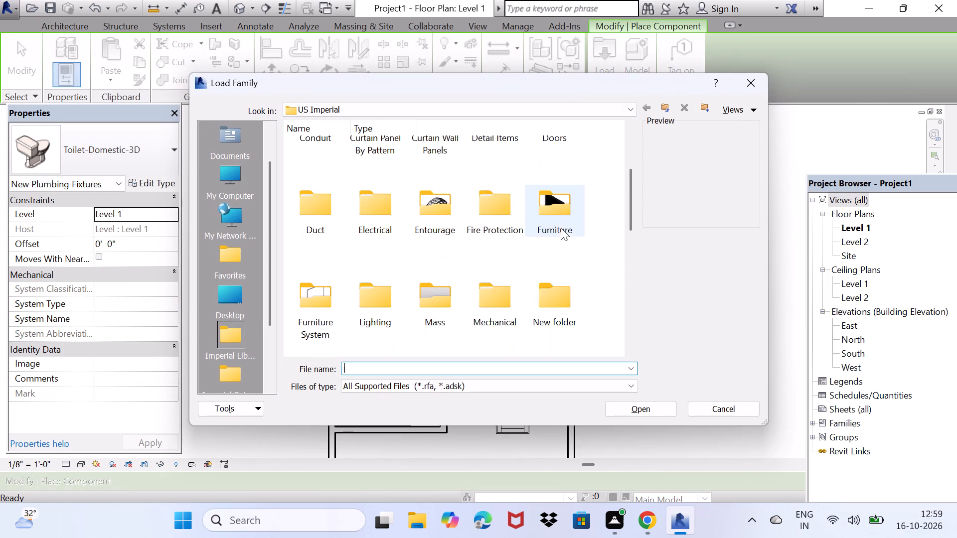
scroll(562, 224, "up", 1)
scroll(554, 199, "down", 1)
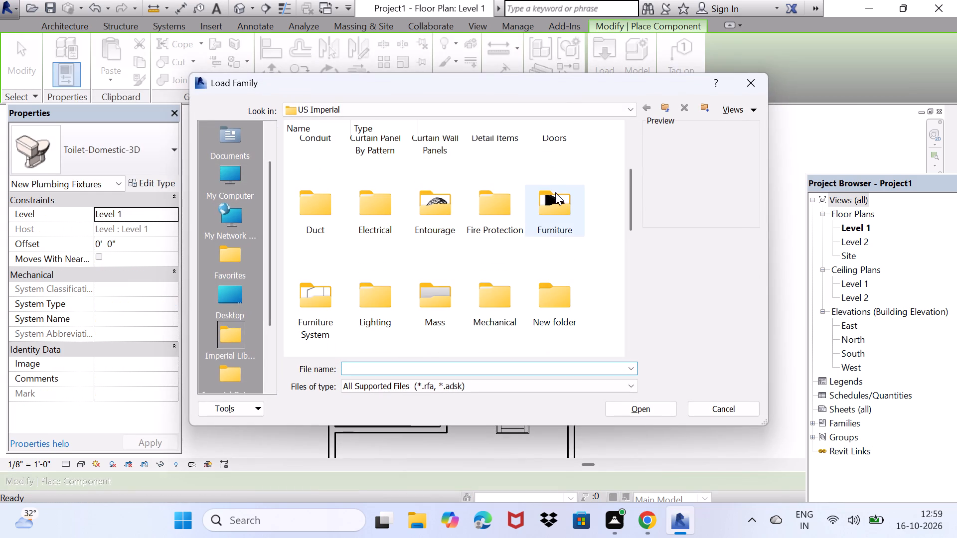
double_click(555, 204)
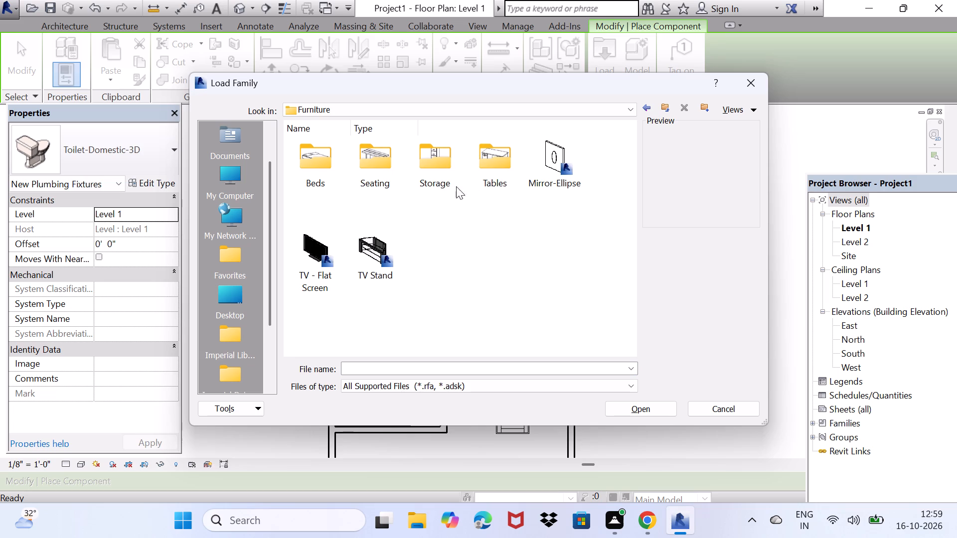
double_click(382, 171)
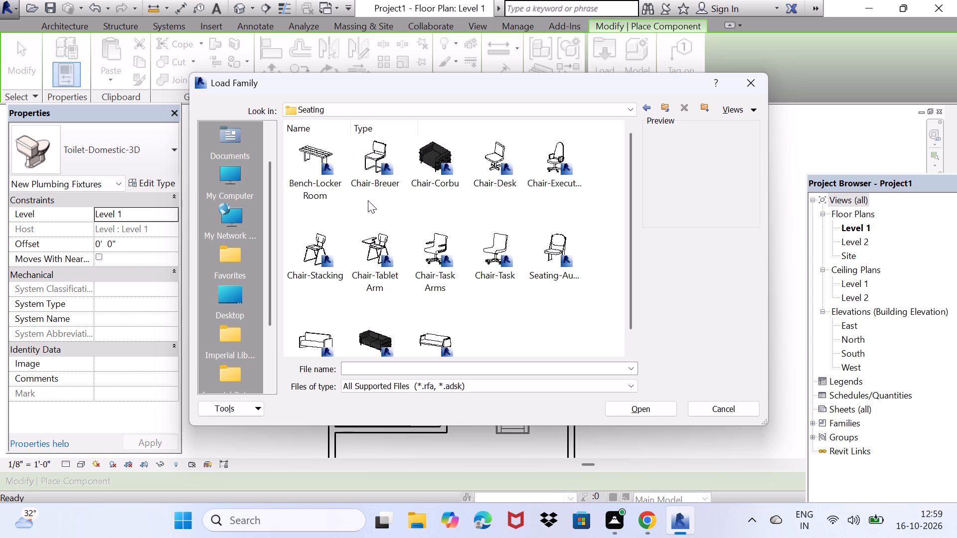
scroll(368, 200, "down", 1)
scroll(393, 173, "up", 1)
scroll(306, 152, "down", 2)
scroll(331, 154, "up", 2)
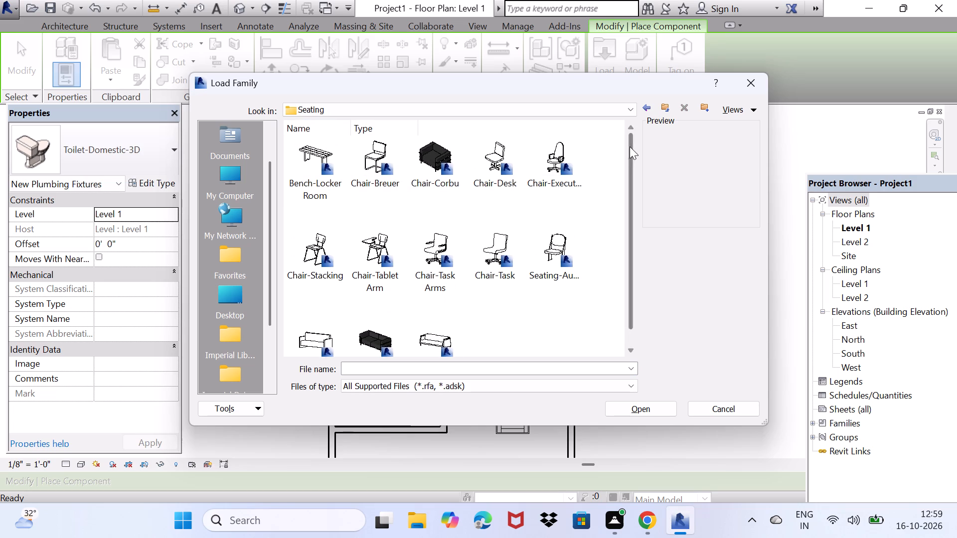
left_click(645, 108)
double_click(492, 165)
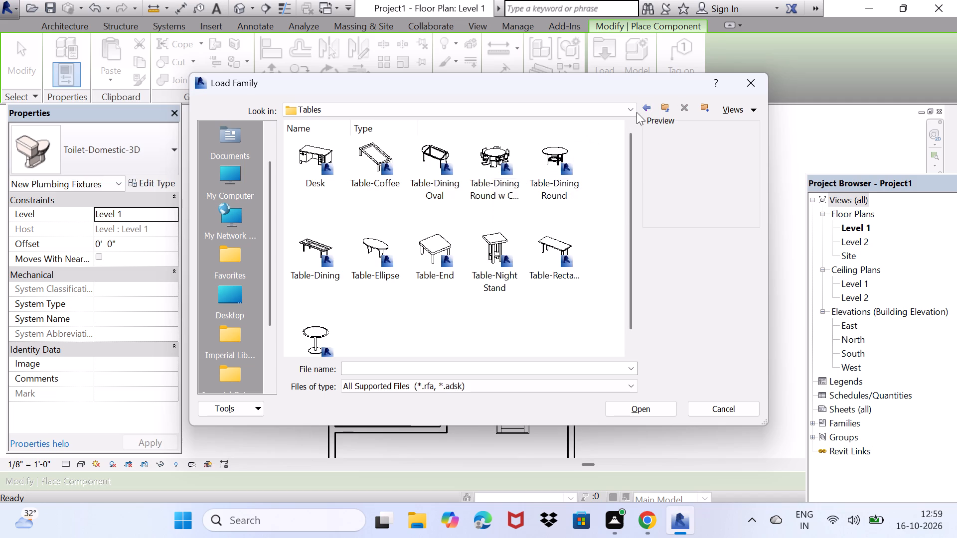
left_click(649, 107)
double_click(381, 161)
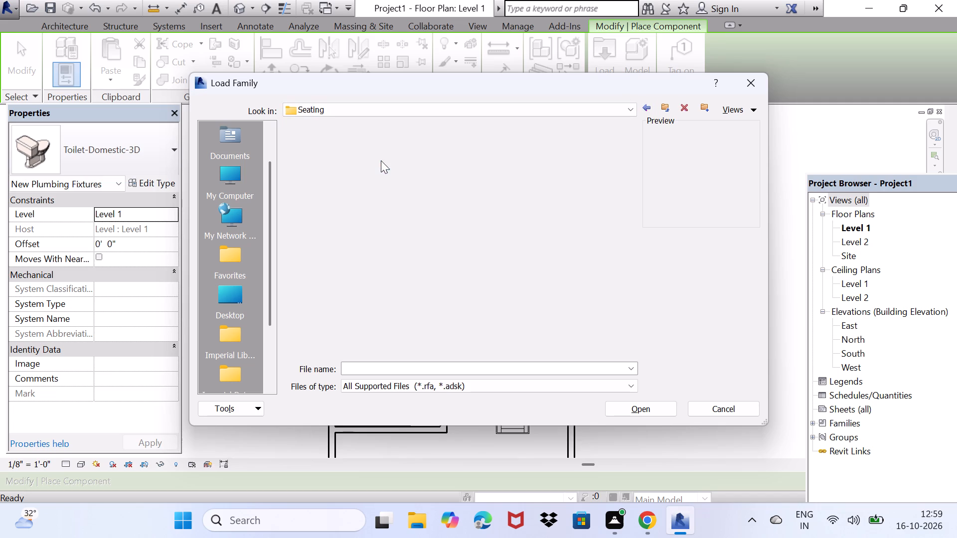
scroll(418, 178, "down", 2)
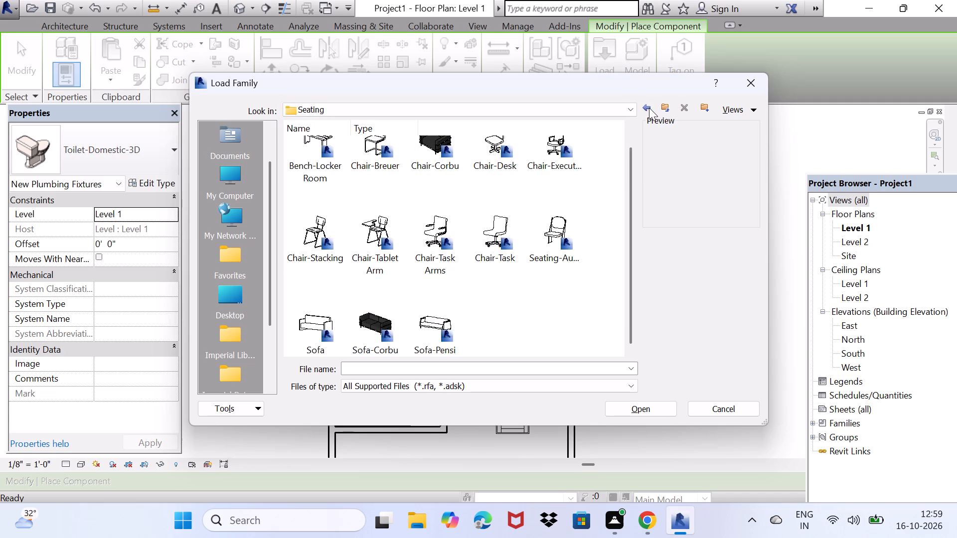
scroll(533, 212, "up", 3)
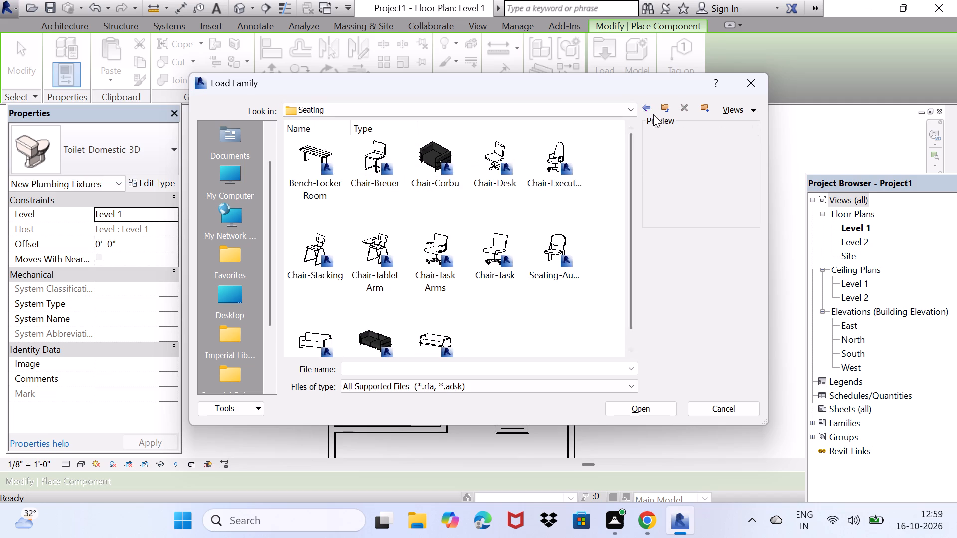
Load the TV Stand family from the US Imperial library's Furniture folder.
left_click(649, 105)
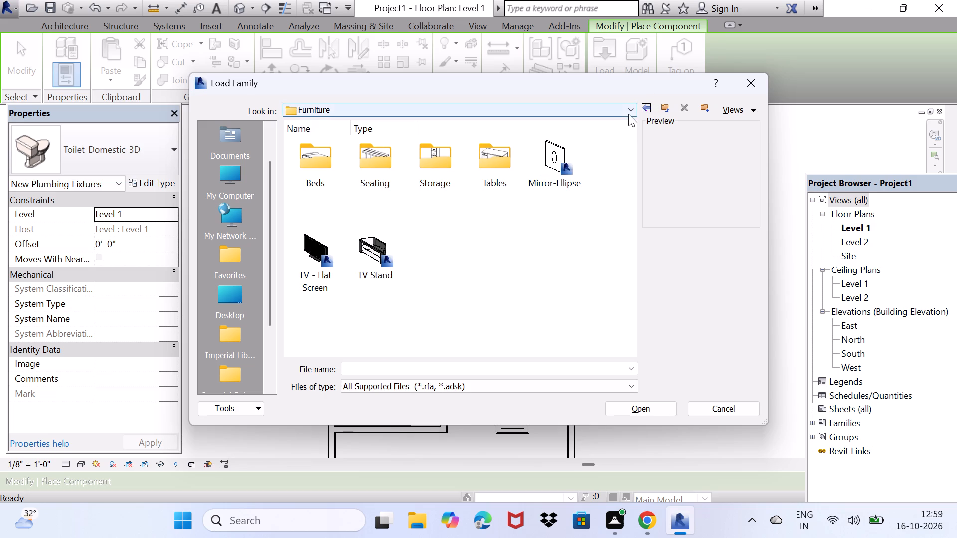
left_click_drag(376, 245, 383, 244)
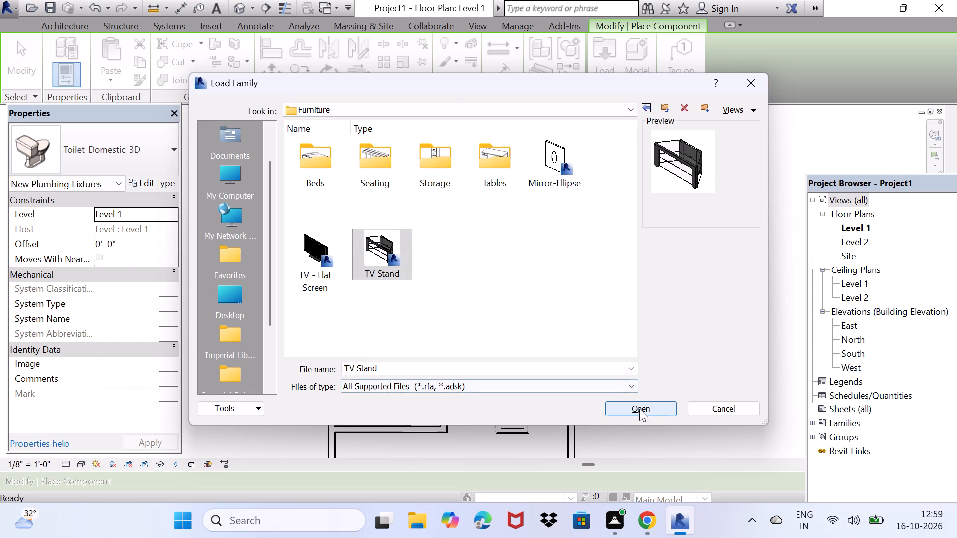
left_click(639, 409)
Place the TV stand against the east wall at the living area window, with its wide side facing west toward the sofa.
key("space")
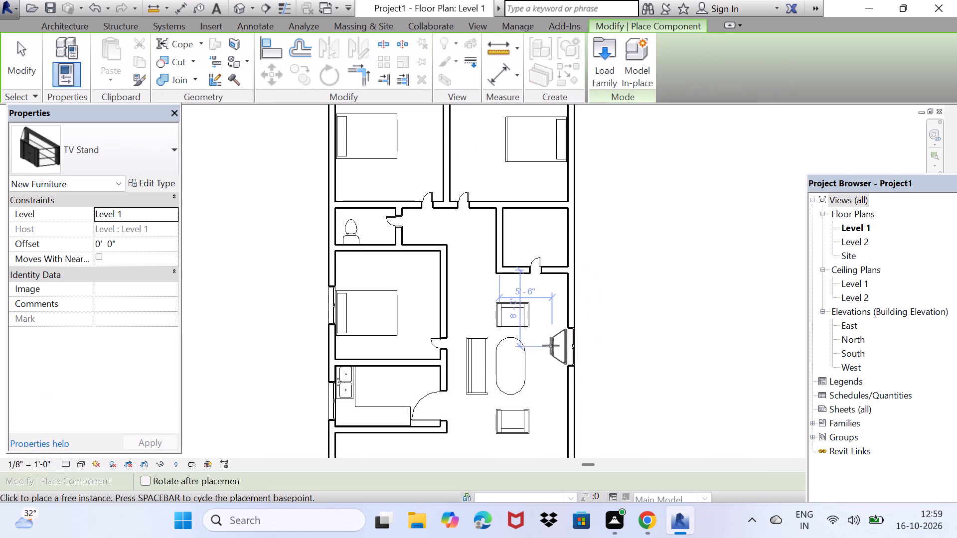
key("space")
key("space")
scroll(559, 352, "up", 3)
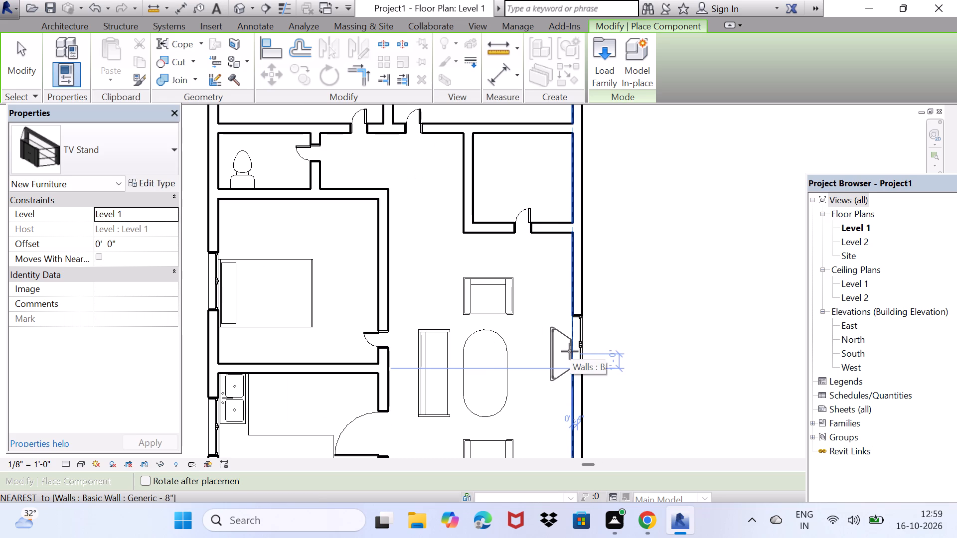
left_click(570, 351)
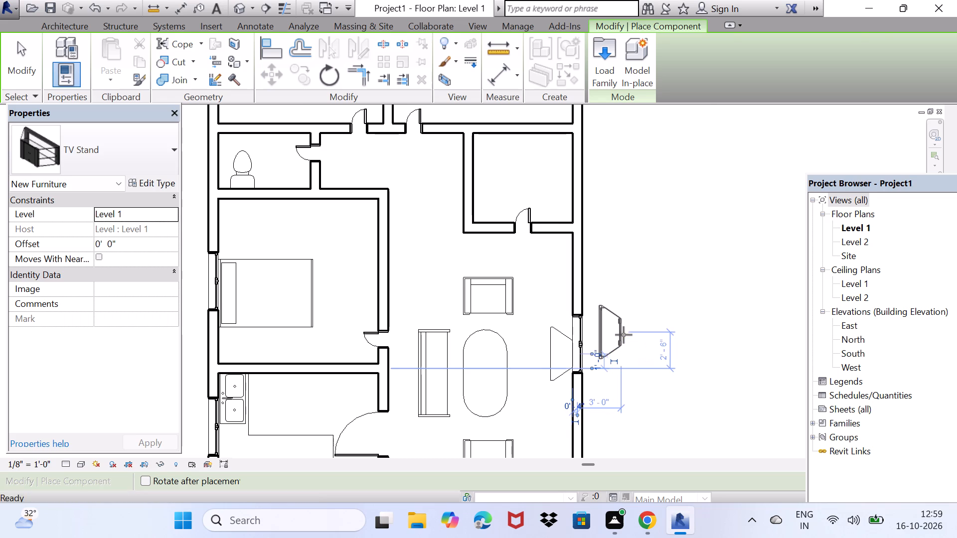
key("Escape")
key("Escape")
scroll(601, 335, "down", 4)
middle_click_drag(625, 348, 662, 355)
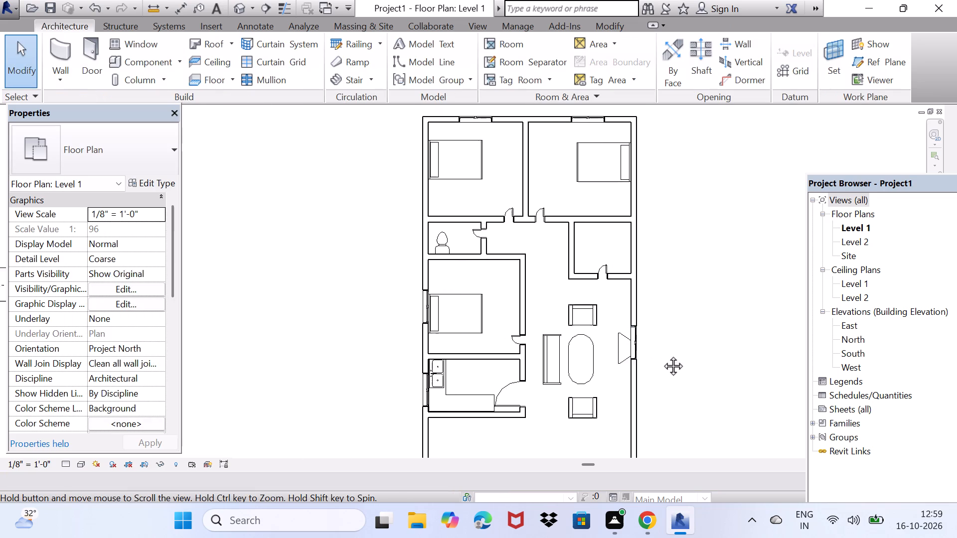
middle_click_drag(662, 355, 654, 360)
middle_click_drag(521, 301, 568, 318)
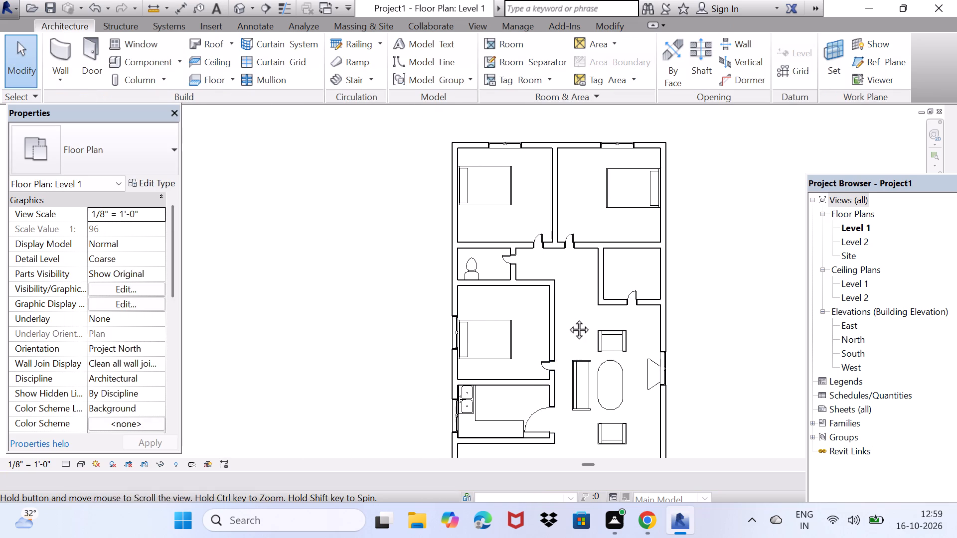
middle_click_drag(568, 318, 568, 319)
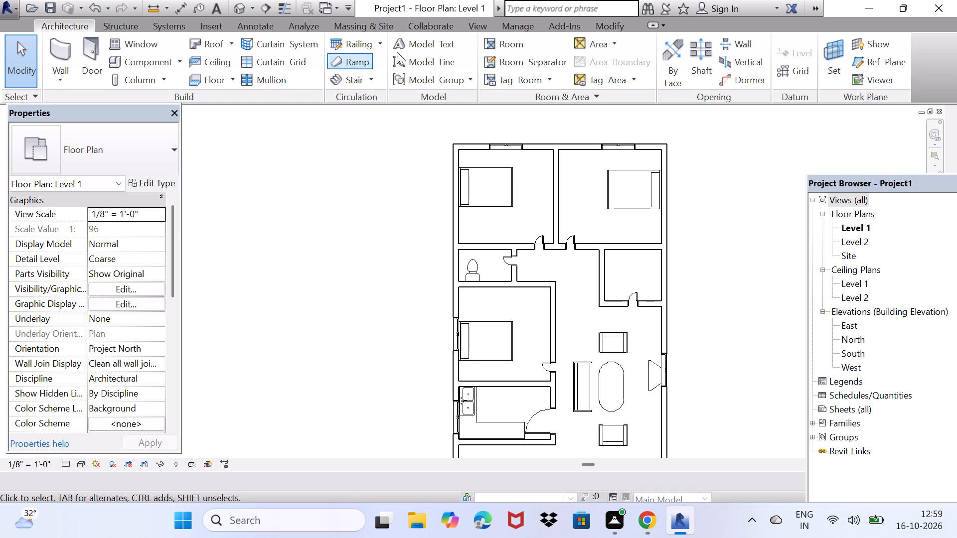
Start loading another component family and look through the Casework library's Tall Cabinets, Wall Cabinets and Counter Tops folders.
double_click(134, 56)
double_click(601, 51)
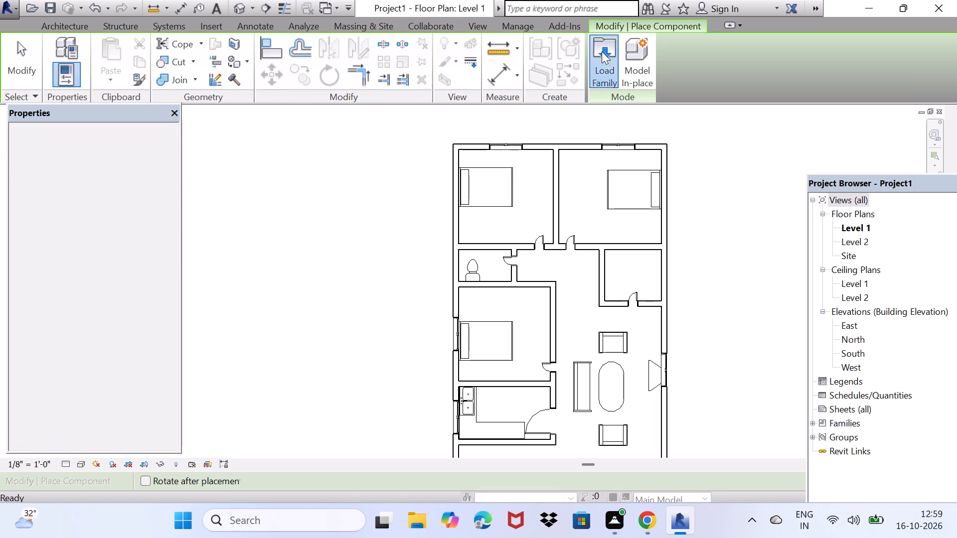
double_click(494, 169)
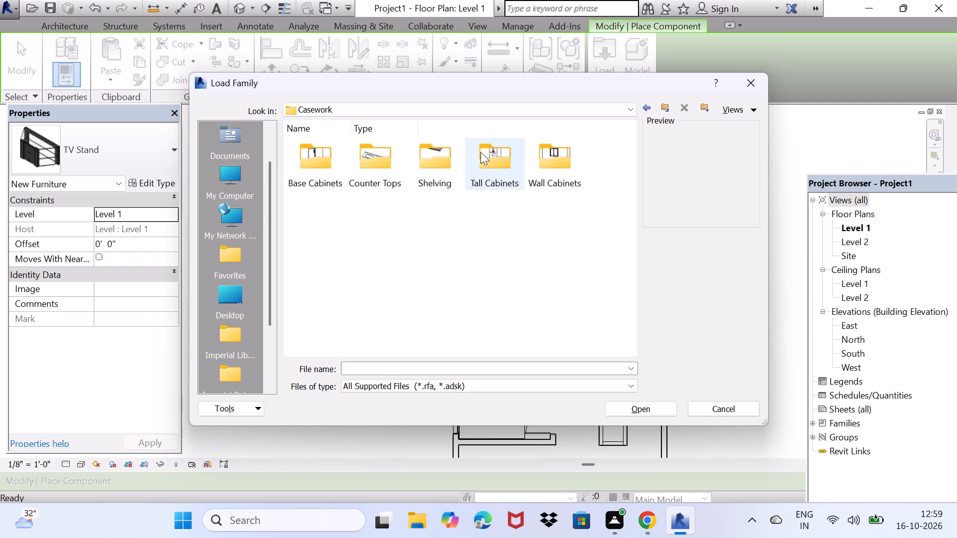
double_click(480, 152)
left_click(653, 108)
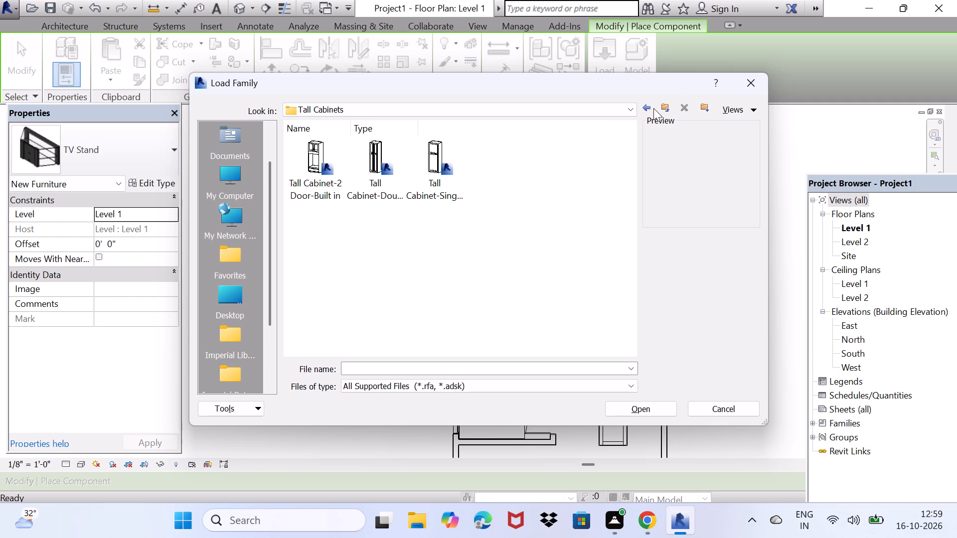
left_click(647, 108)
double_click(553, 146)
double_click(554, 146)
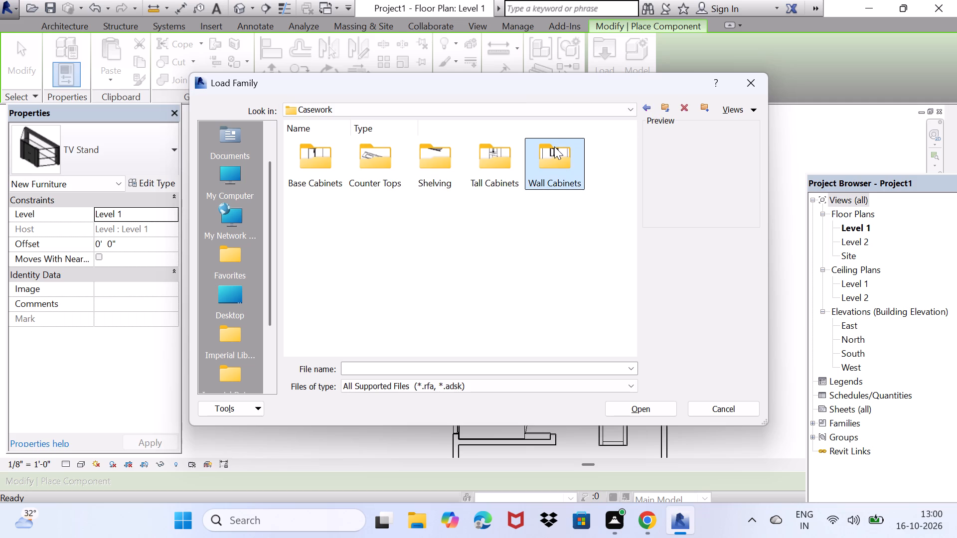
left_click(650, 106)
double_click(367, 153)
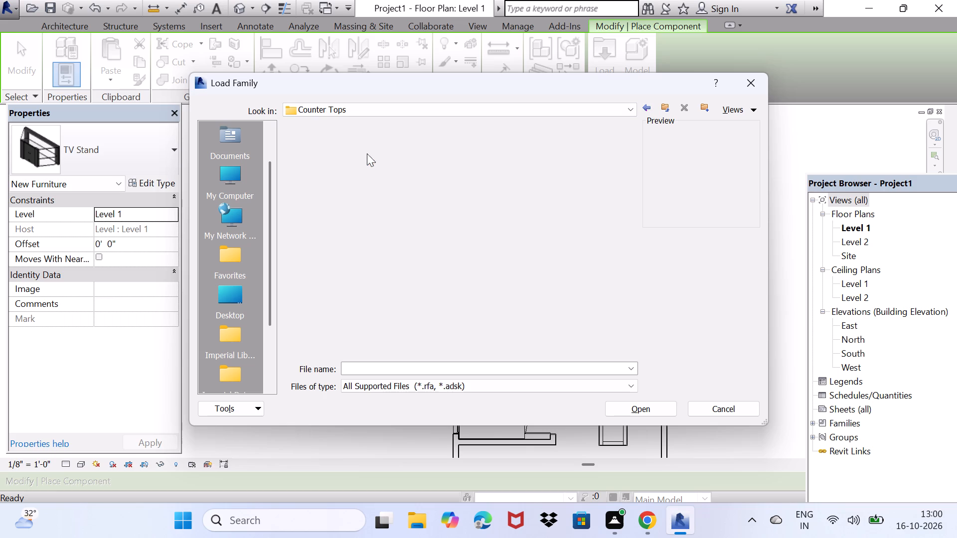
left_click(649, 109)
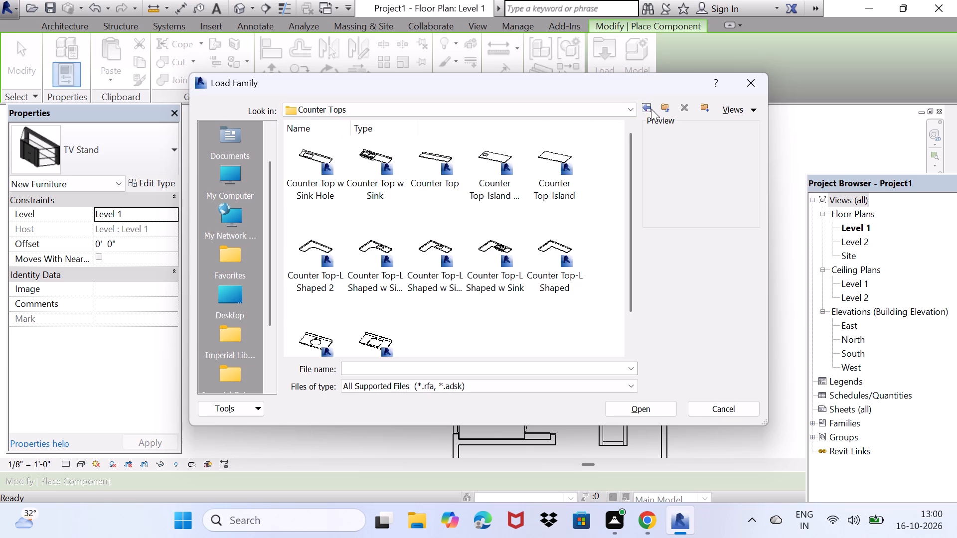
left_click(649, 109)
left_click(649, 109)
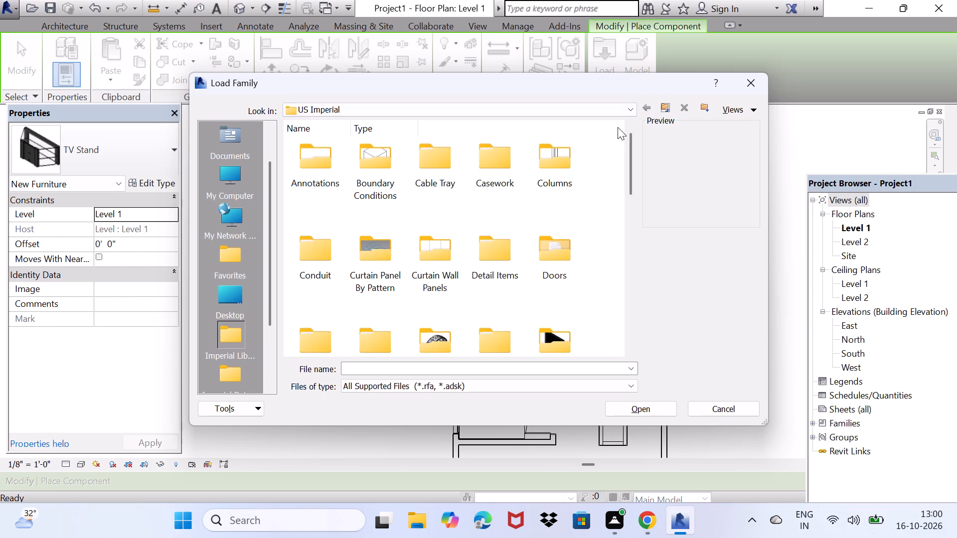
Load the Entertainment Center family from the US Imperial library's Storage folder, under Furniture.
scroll(569, 164, "down", 1)
double_click(551, 200)
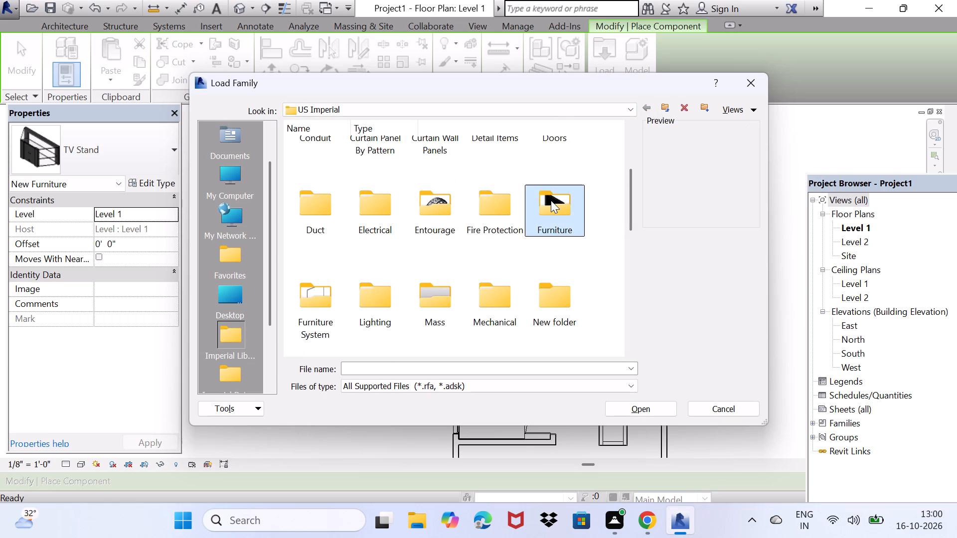
double_click(431, 151)
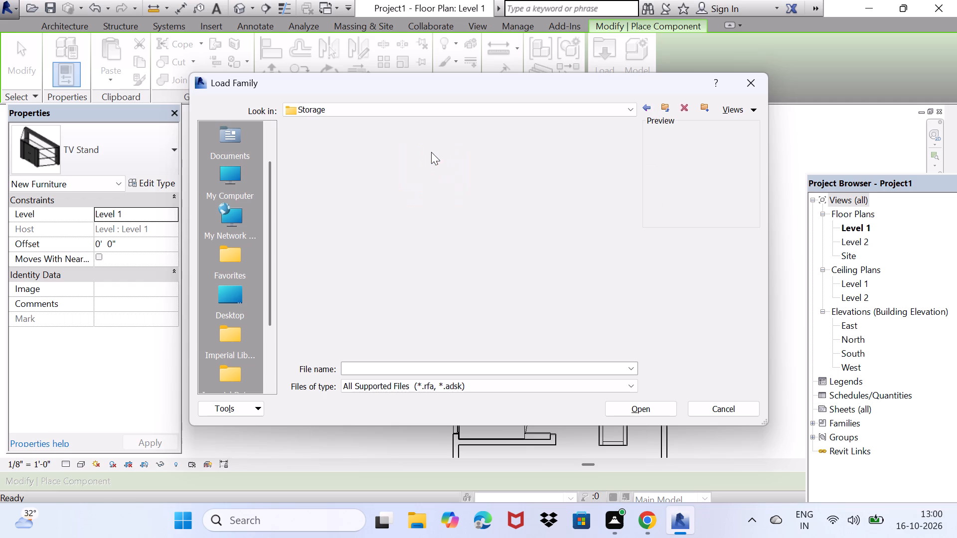
left_click(370, 251)
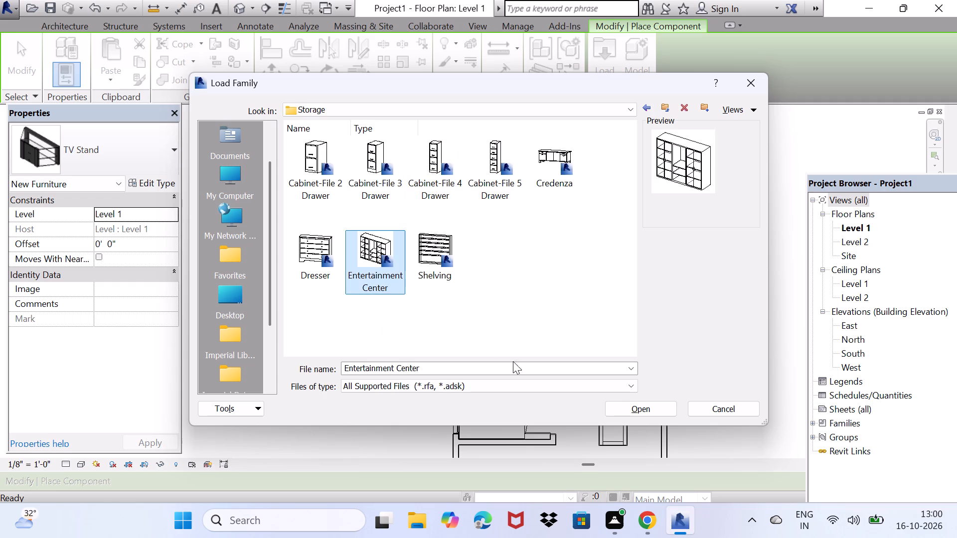
left_click(623, 411)
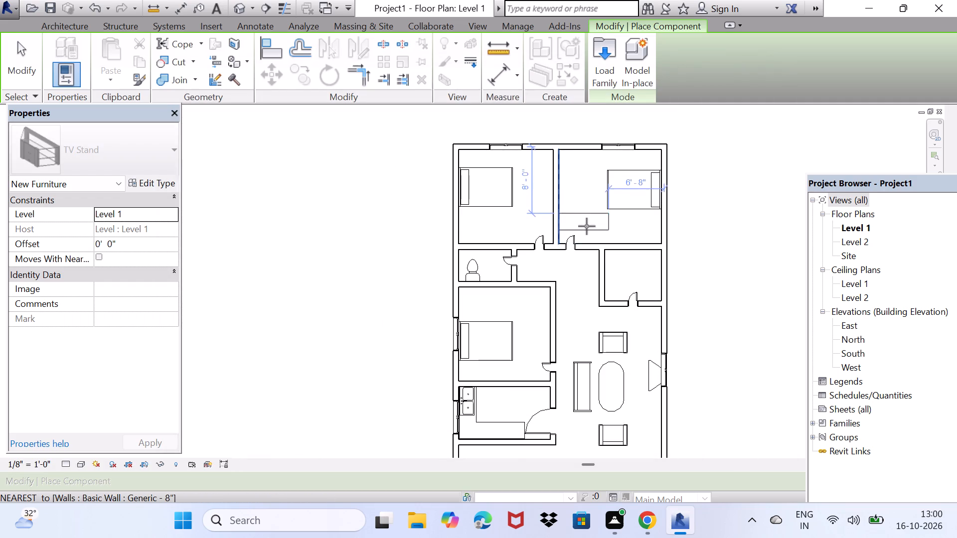
Place a 72" x 72" x 24" Entertainment Center in the southeast corner of the northeast bedroom, against the south partition.
scroll(587, 226, "up", 9)
scroll(695, 268, "down", 3)
middle_click_drag(699, 264, 491, 264)
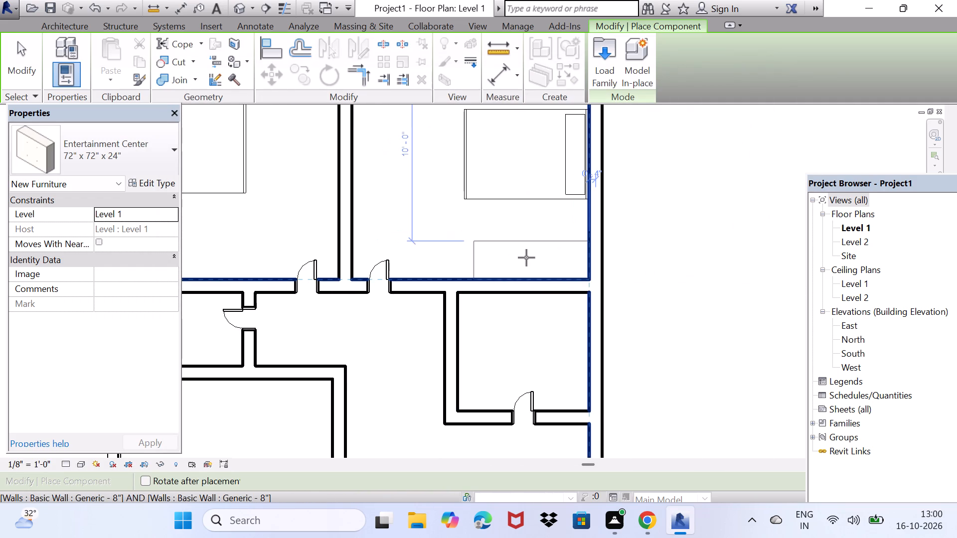
left_click(526, 258)
Place a second 72" x 72" x 24" Entertainment Center in the southwest corner of the northwest bedroom, against the south partition.
scroll(376, 246, "down", 4)
middle_click_drag(364, 247, 563, 251)
scroll(450, 254, "up", 3)
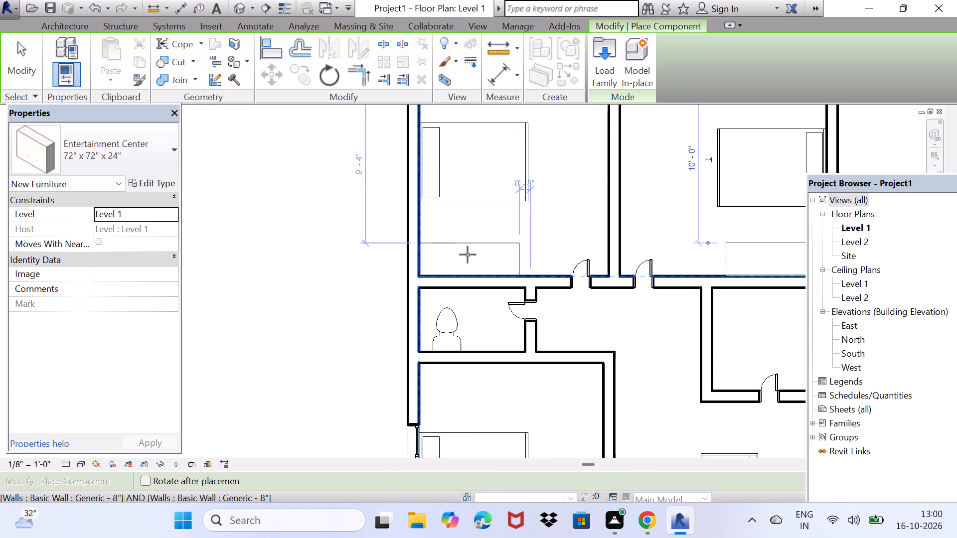
left_click(468, 257)
key("space")
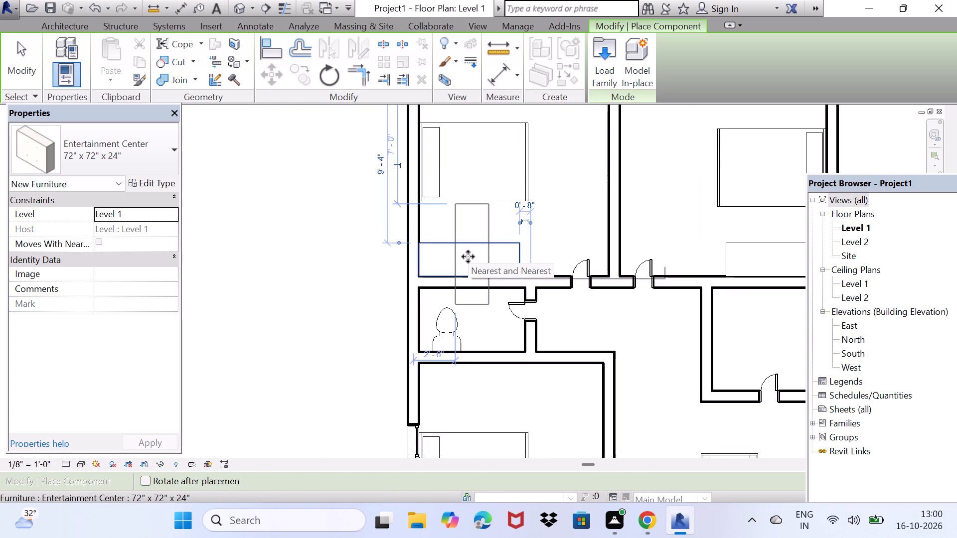
key("space")
key("Escape")
key("Escape")
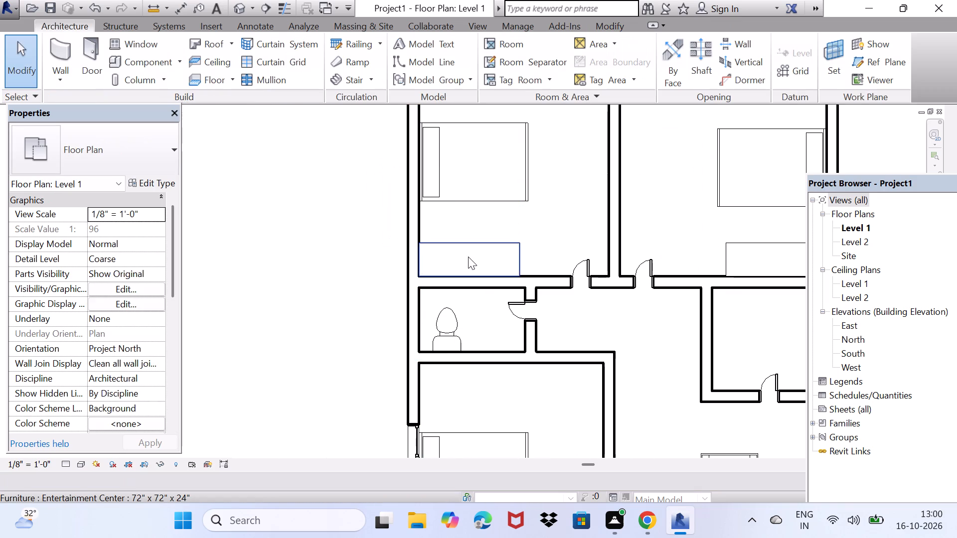
Load the Sink Vanity-Round family from the US Imperial library's Sinks folder, under the Plumbing fixtures.
scroll(475, 256, "down", 4)
middle_click_drag(568, 229, 474, 236)
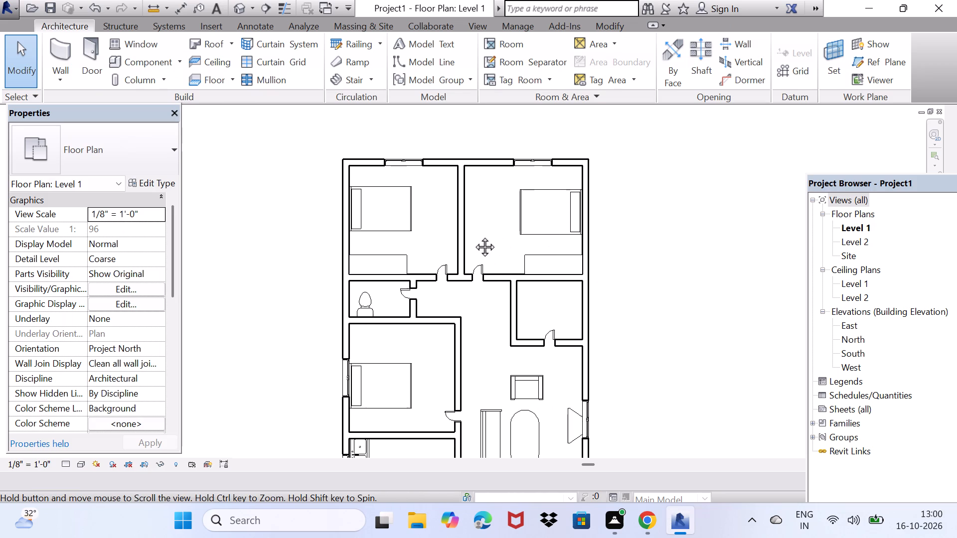
middle_click_drag(474, 236, 484, 152)
scroll(392, 203, "up", 1)
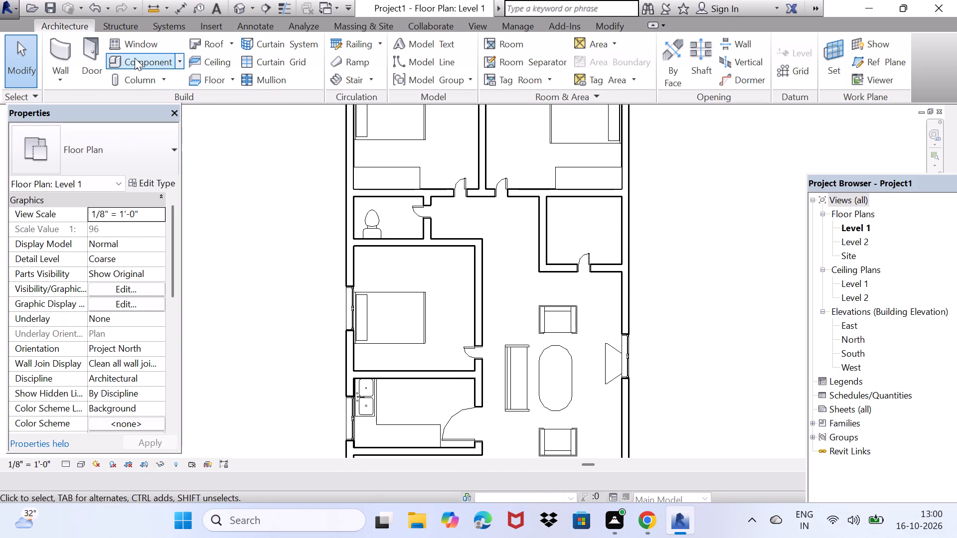
double_click(135, 58)
double_click(601, 45)
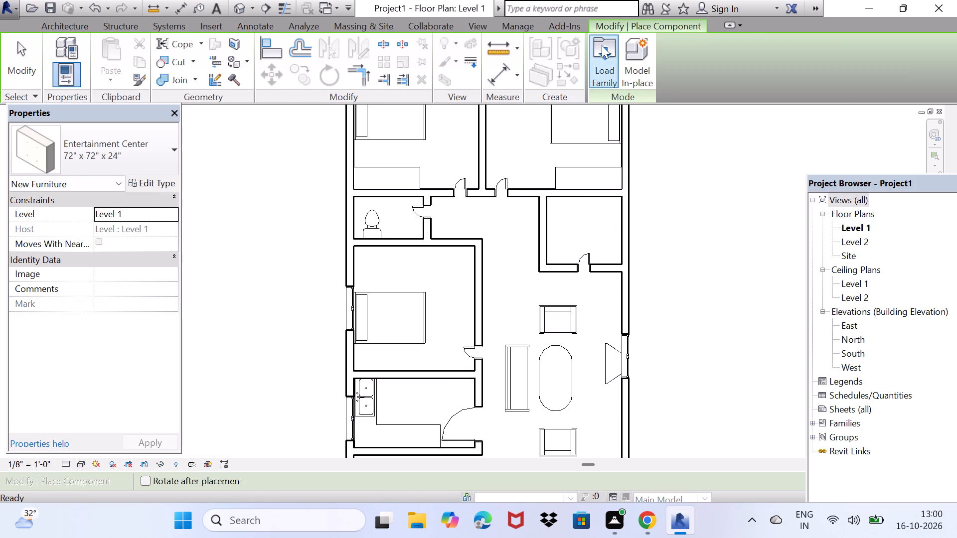
scroll(377, 178, "down", 1)
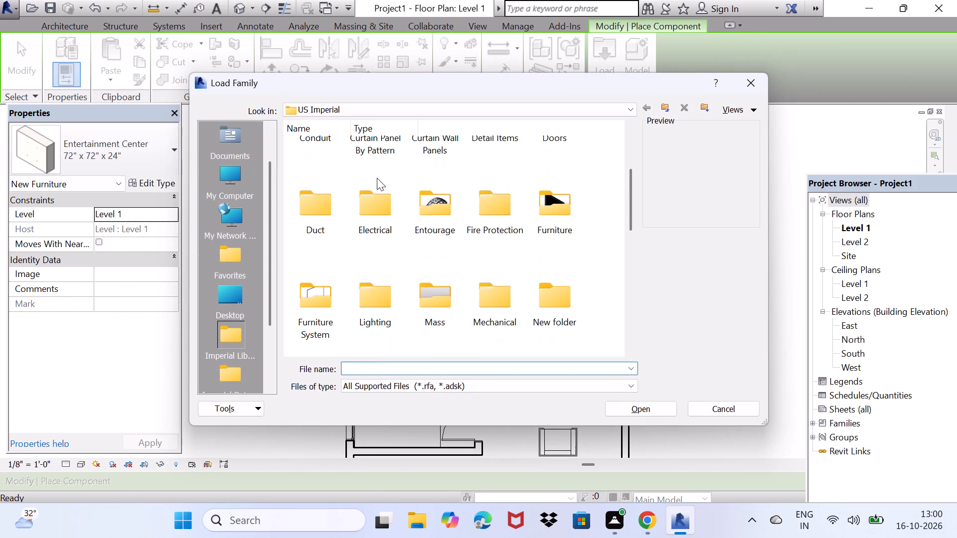
double_click(545, 206)
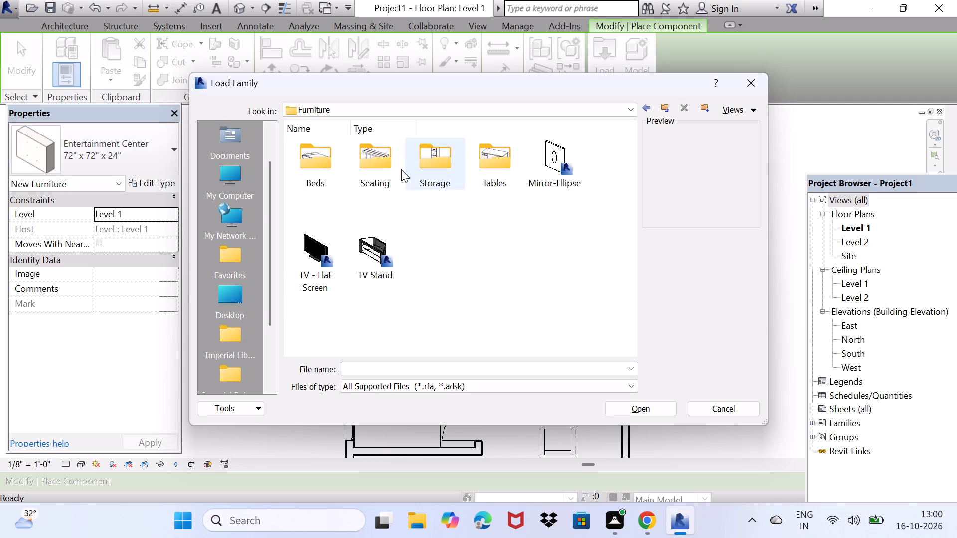
left_click(645, 109)
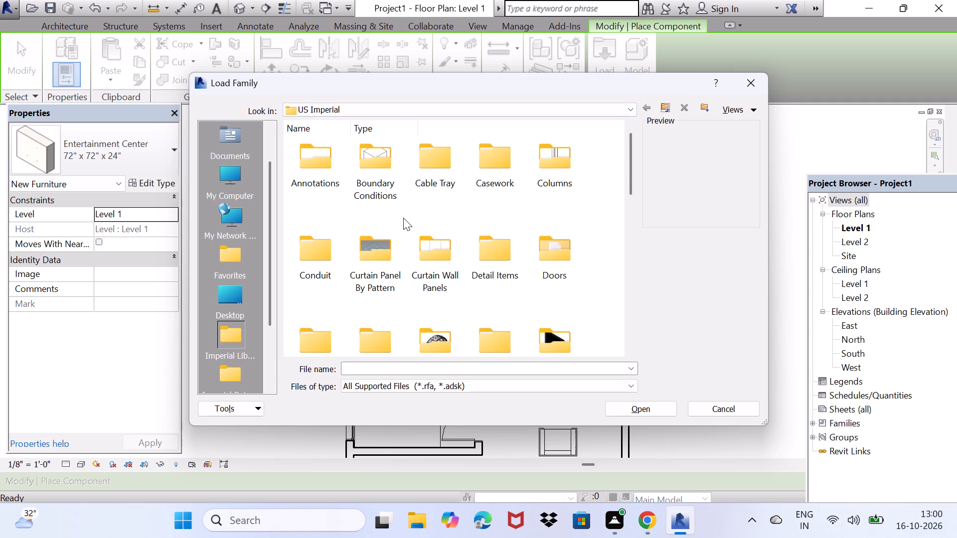
scroll(406, 222, "down", 1)
scroll(324, 233, "down", 1)
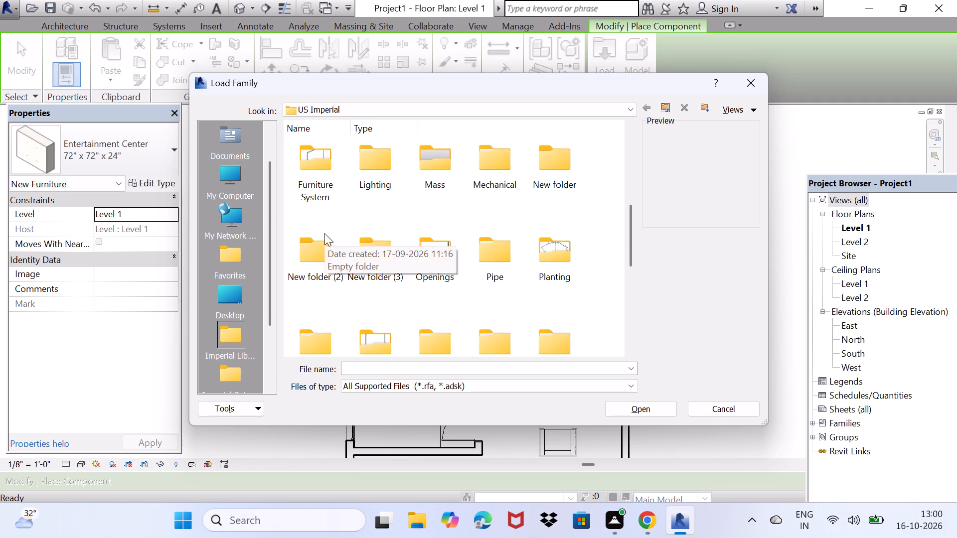
scroll(324, 233, "down", 1)
double_click(319, 215)
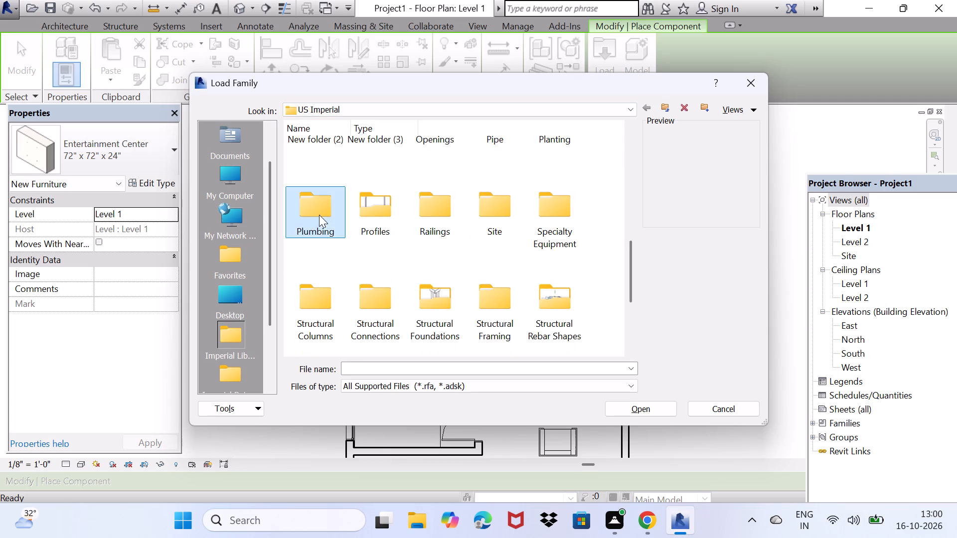
double_click(325, 166)
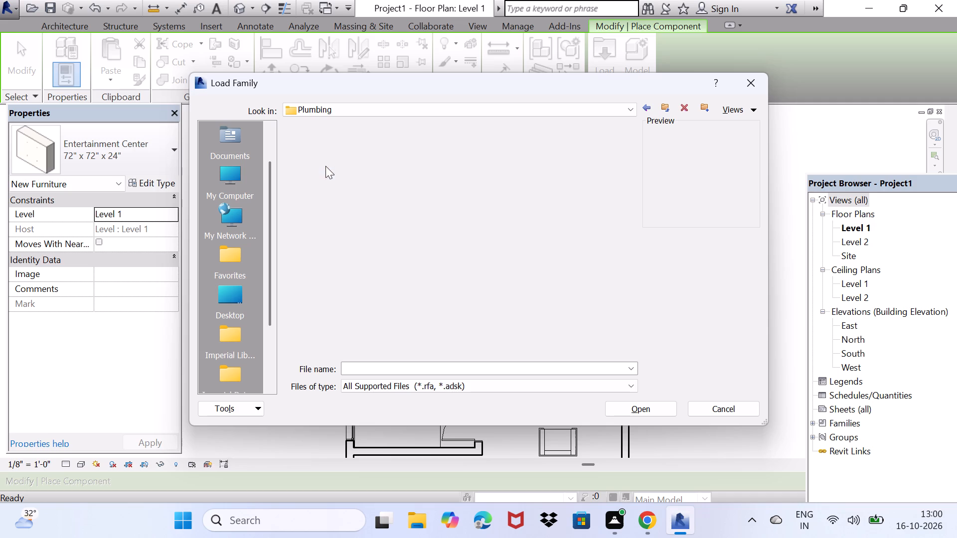
double_click(384, 162)
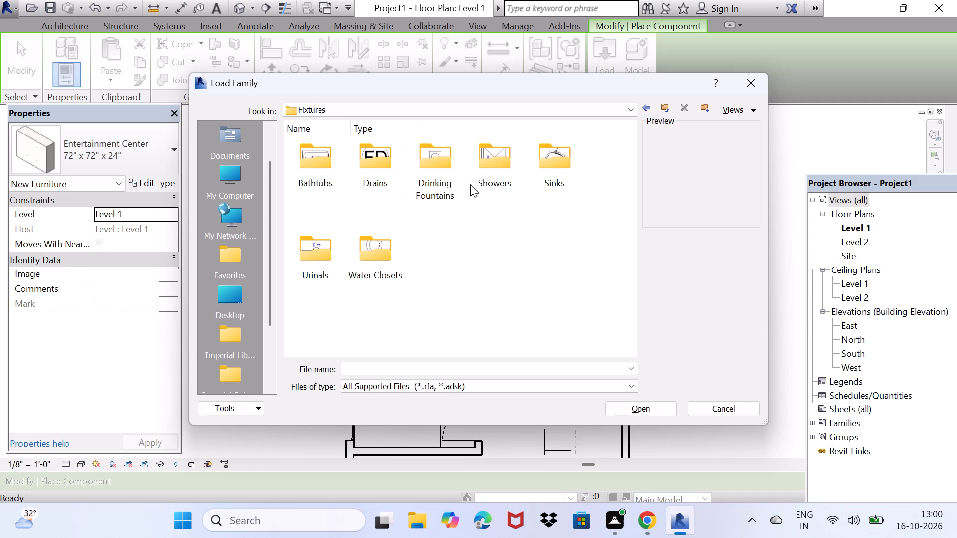
double_click(538, 160)
double_click(540, 160)
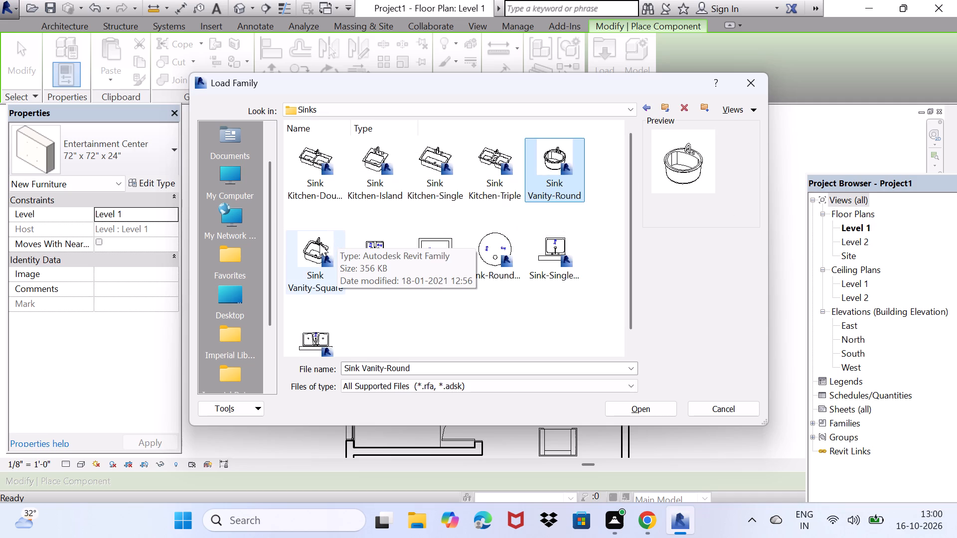
left_click(557, 162)
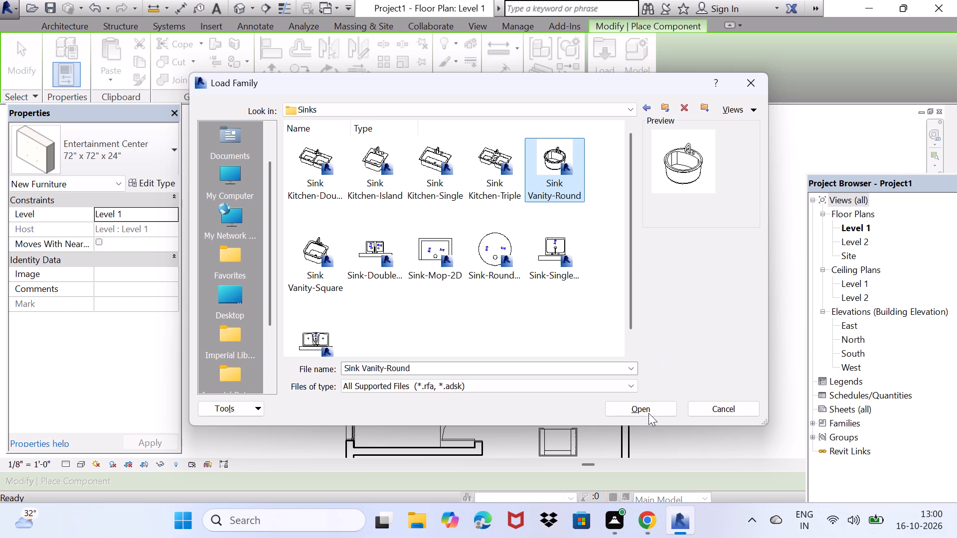
left_click(648, 415)
Place the 19" x 19" round vanity sink against the toilet's north wall, about 2'-2" from the door partition.
scroll(389, 212, "up", 7)
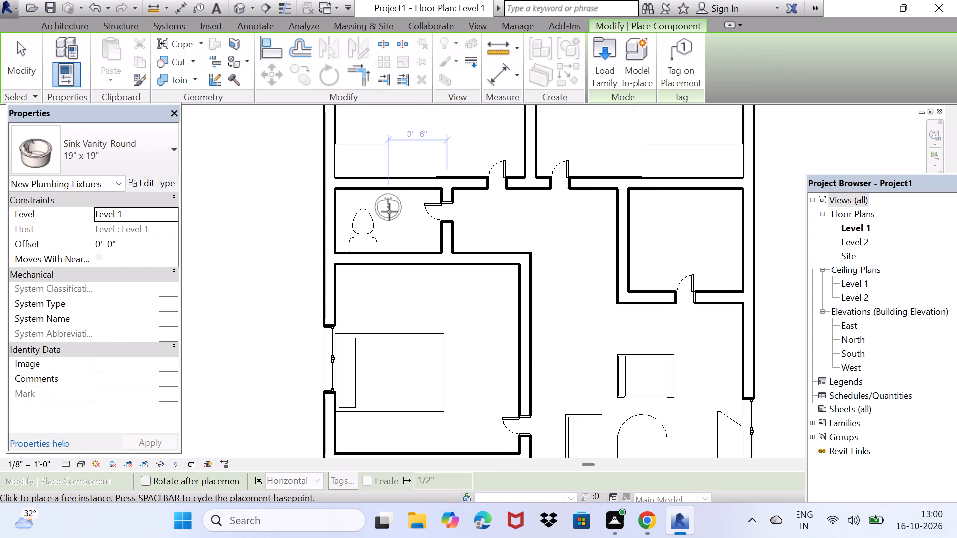
scroll(389, 212, "up", 7)
middle_click_drag(449, 187, 427, 283)
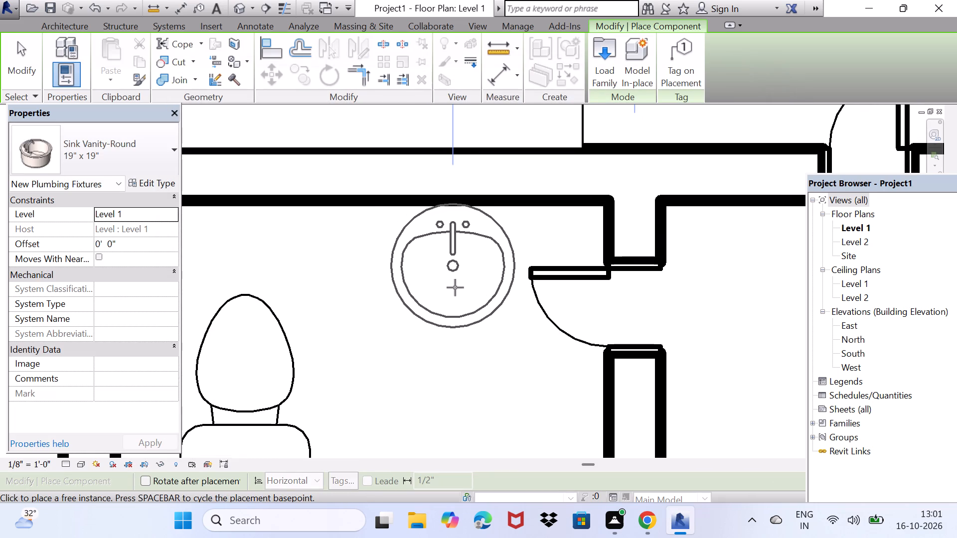
left_click(464, 287)
scroll(406, 296, "down", 3)
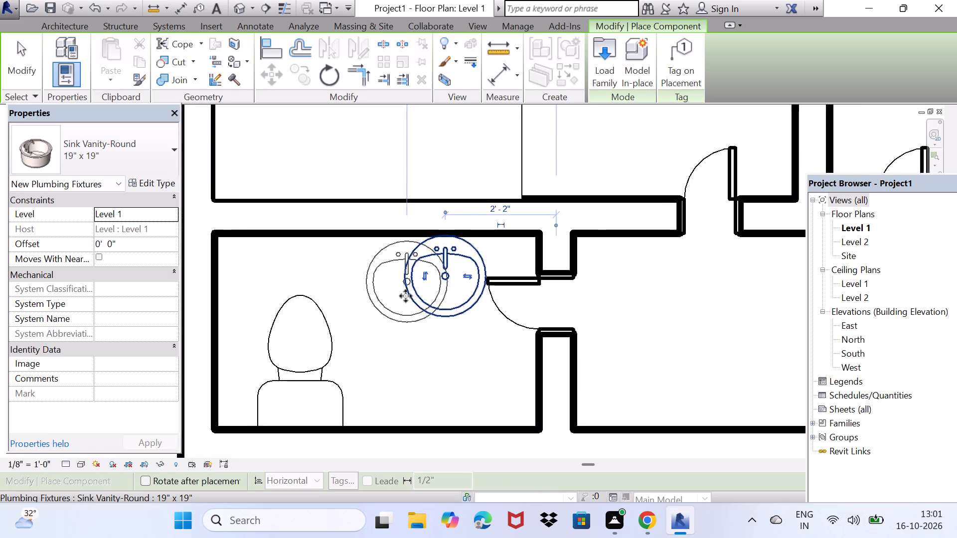
scroll(406, 296, "down", 5)
key("Escape")
key("Escape")
scroll(405, 288, "down", 5)
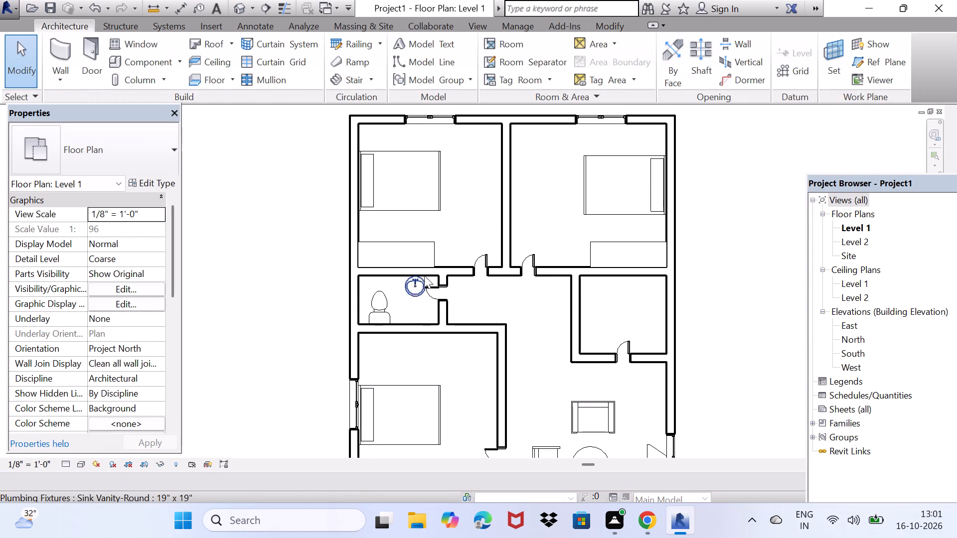
Start a Level 1 to Level 2 stair south of the kitchen, with a 14-riser run about 11'-11" long going east from the west wall.
middle_click_drag(424, 275, 469, 208)
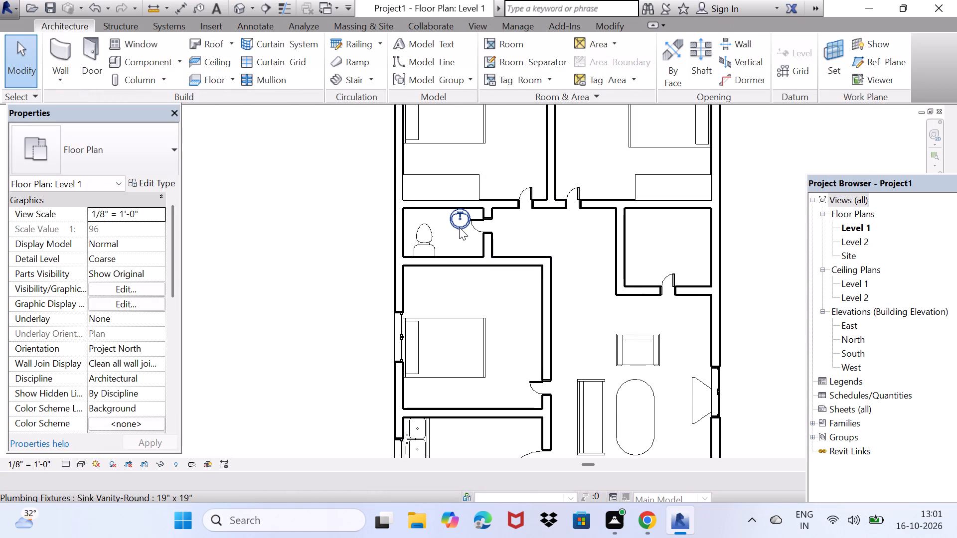
middle_click_drag(463, 248, 414, 80)
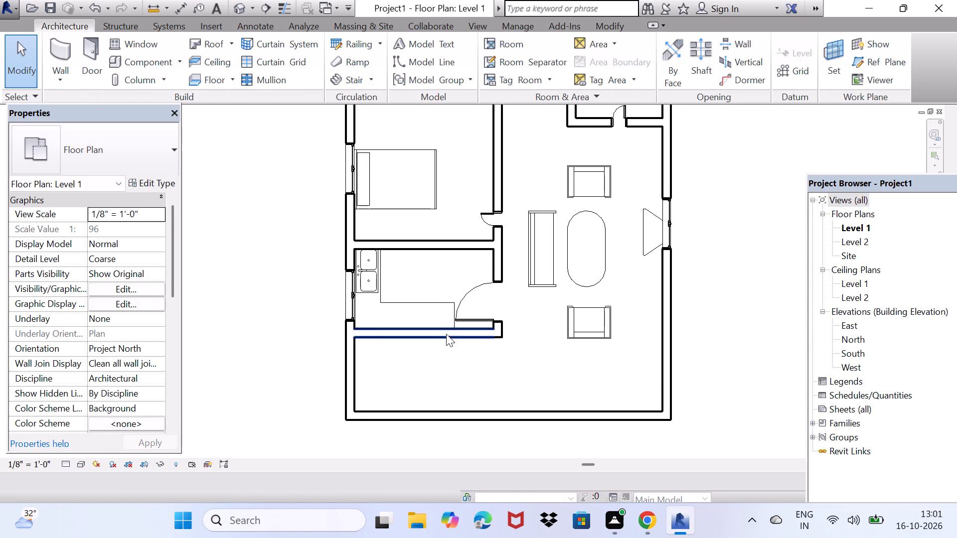
middle_click_drag(454, 333, 499, 276)
scroll(409, 322, "up", 4)
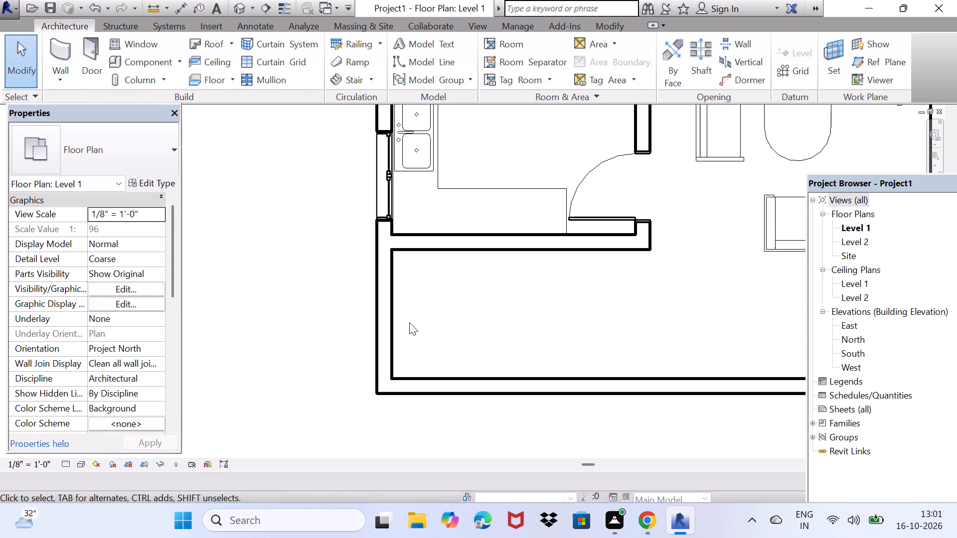
key("l")
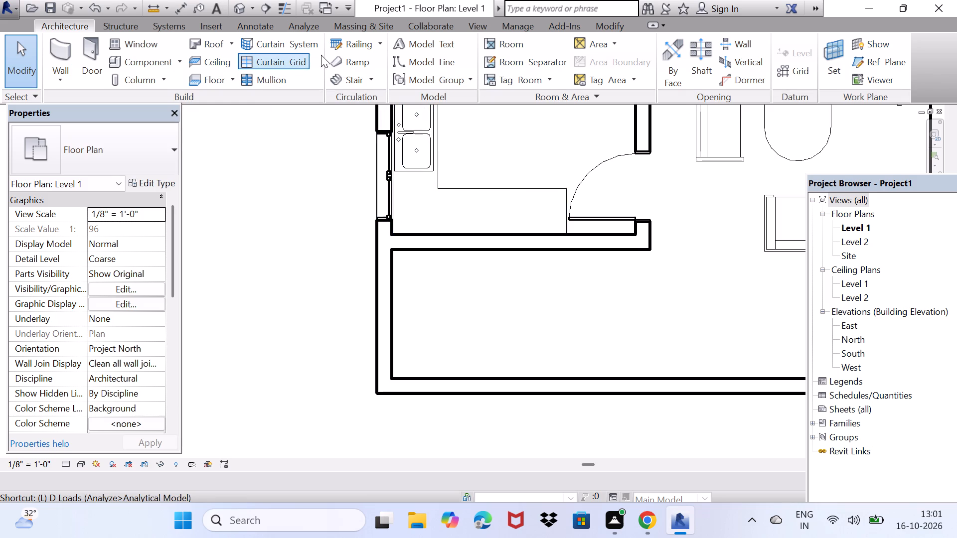
left_click(354, 81)
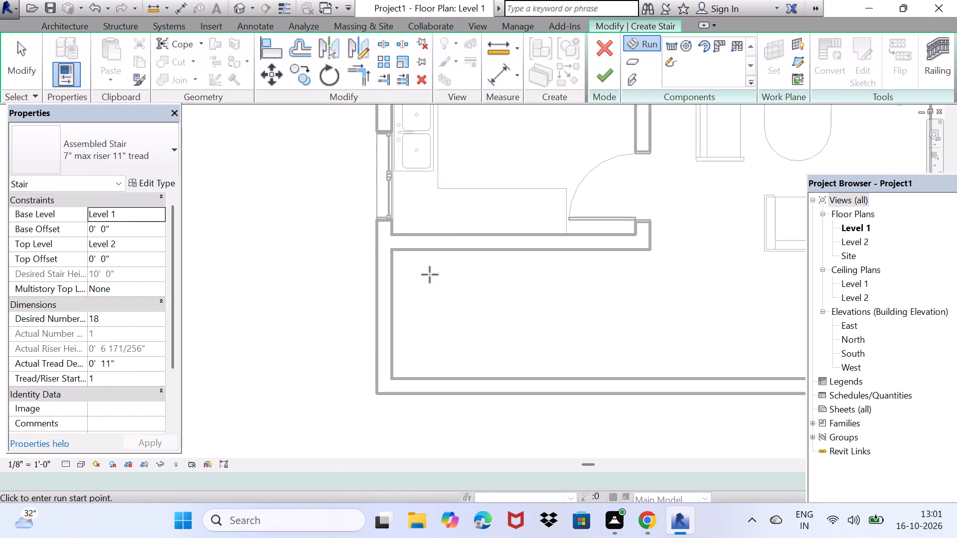
left_click(389, 317)
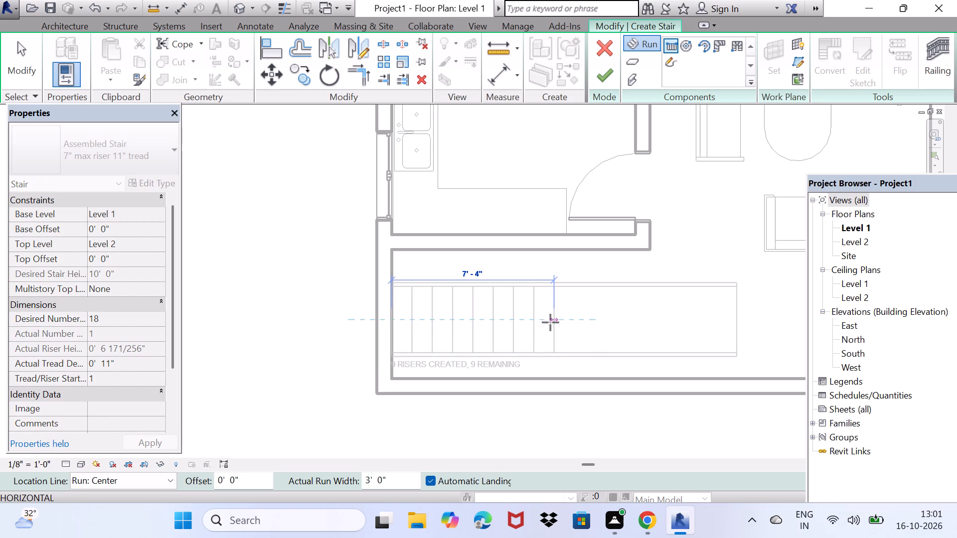
key("Escape")
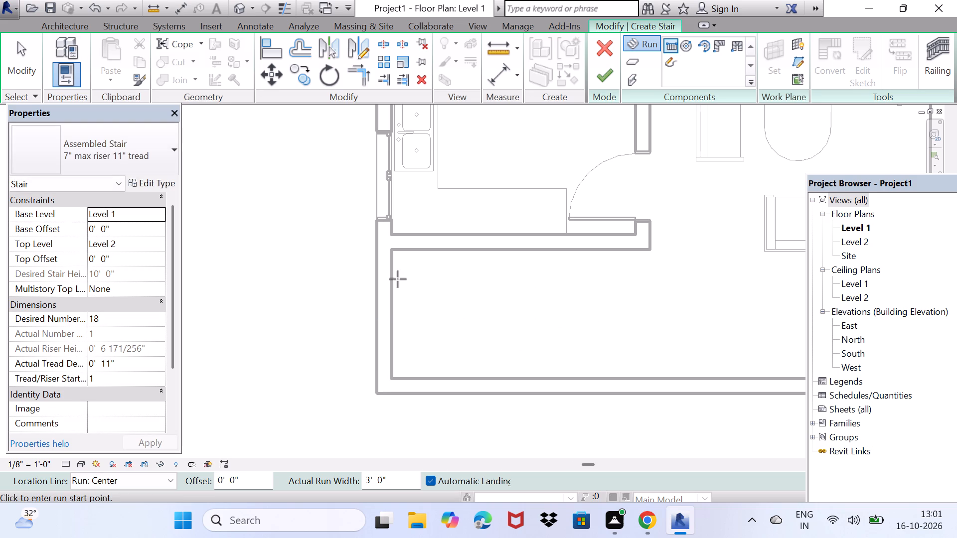
left_click(393, 279)
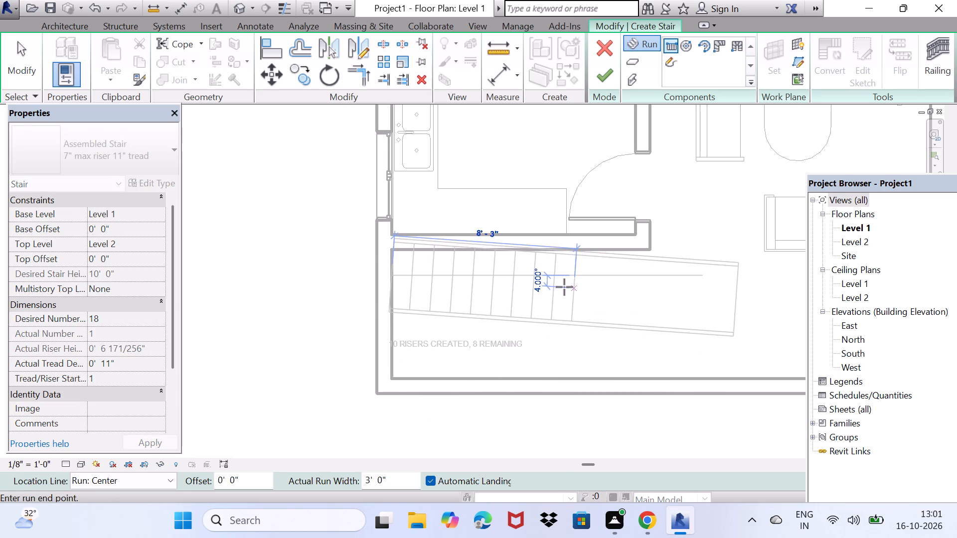
key("Escape")
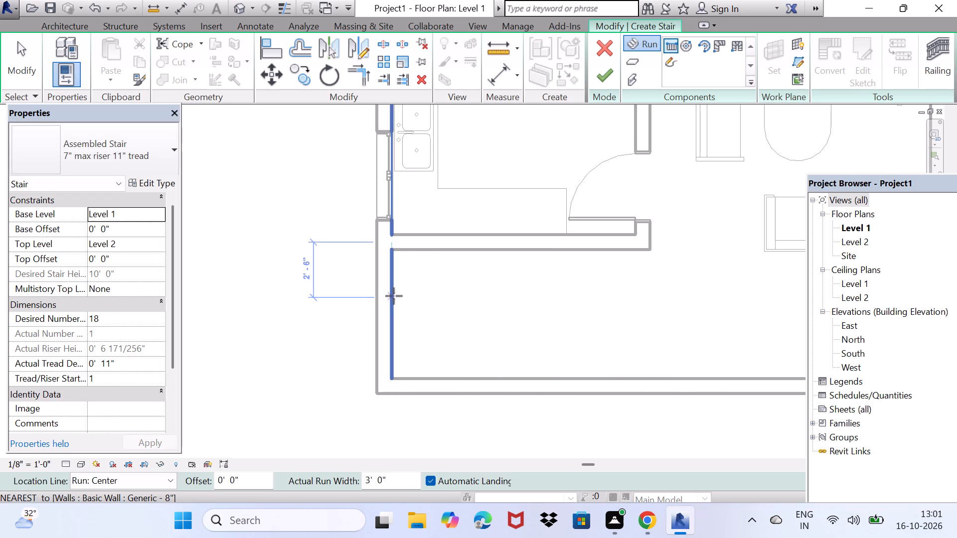
left_click(394, 296)
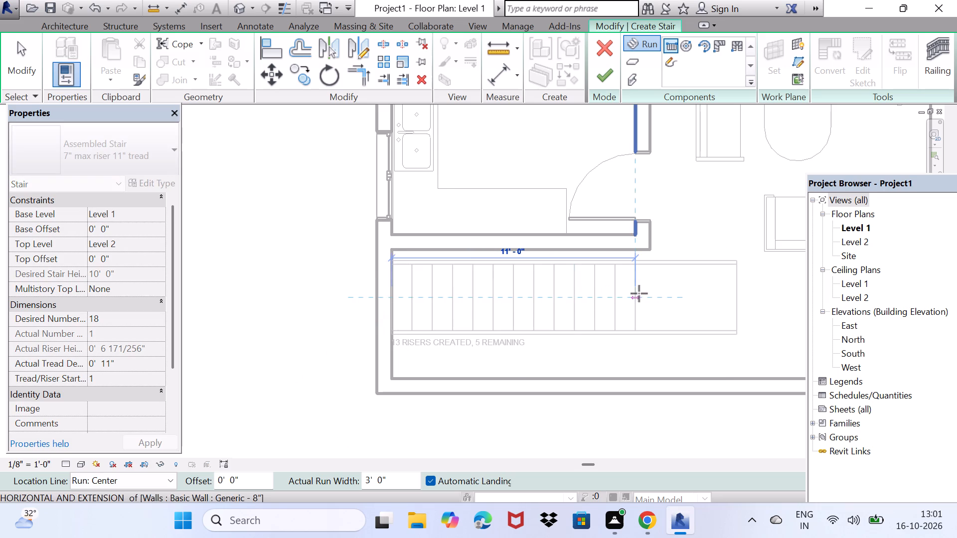
left_click(657, 294)
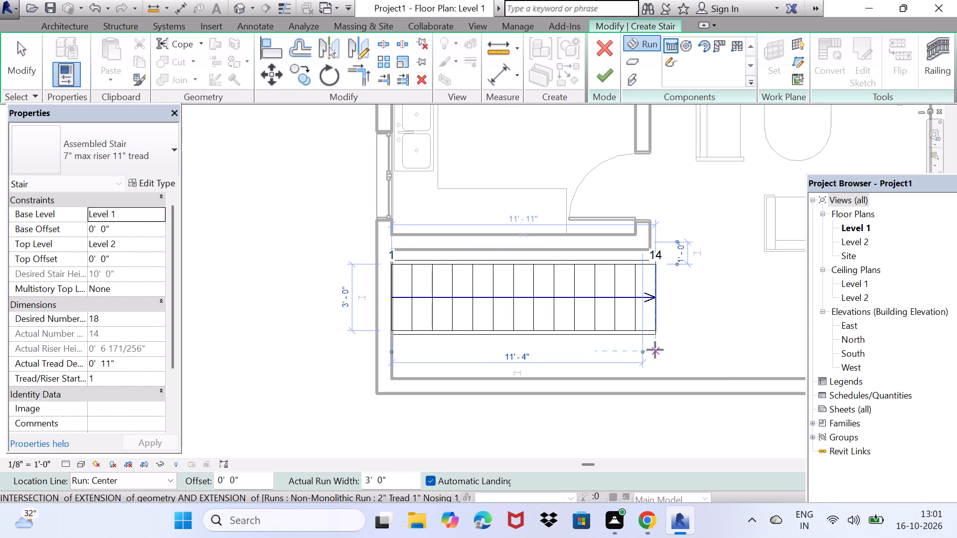
Add a second stair run with the remaining 4 risers, heading west from the first run's east end, on its south side.
left_click(656, 352)
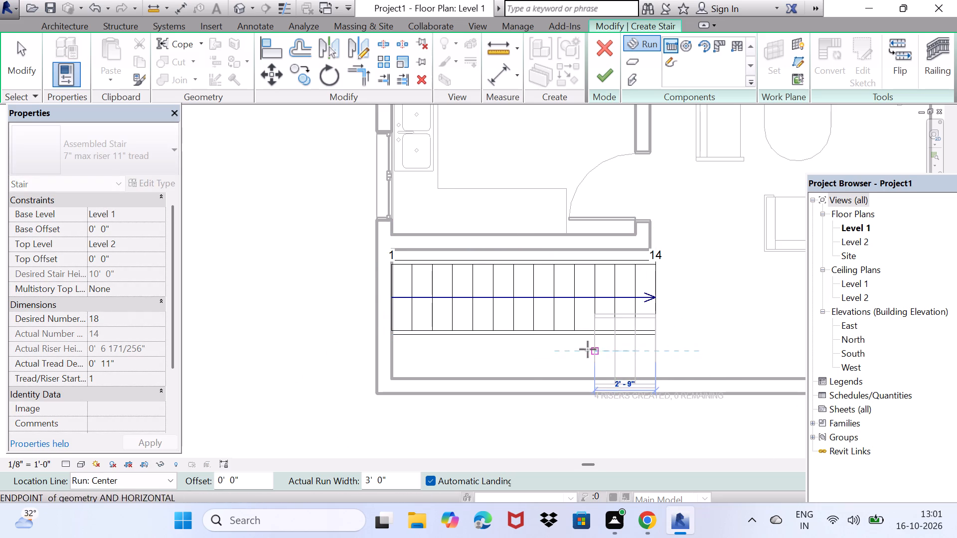
left_click(396, 345)
Nudge the 4-riser run south by its north stringer until it sits alongside the first run without overlapping it.
scroll(593, 351, "up", 3)
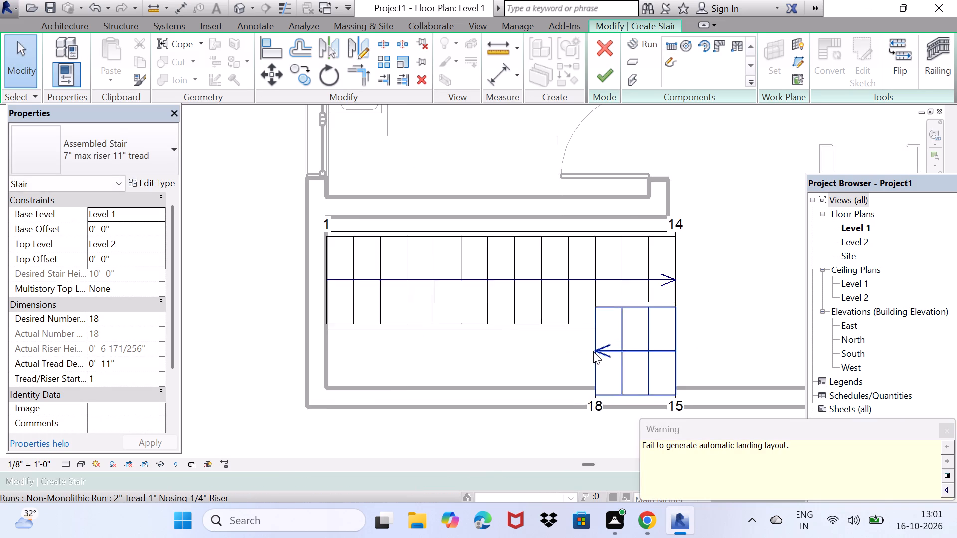
left_click(644, 293)
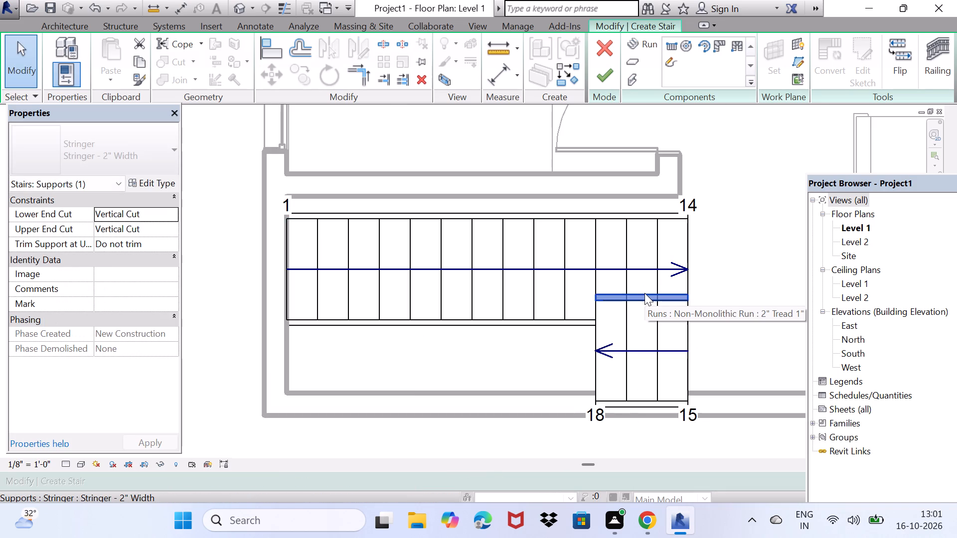
key("Down")
key("Down")
key("Down")
key("Down")
key("Down")
key("Down")
key("Down")
key("Down")
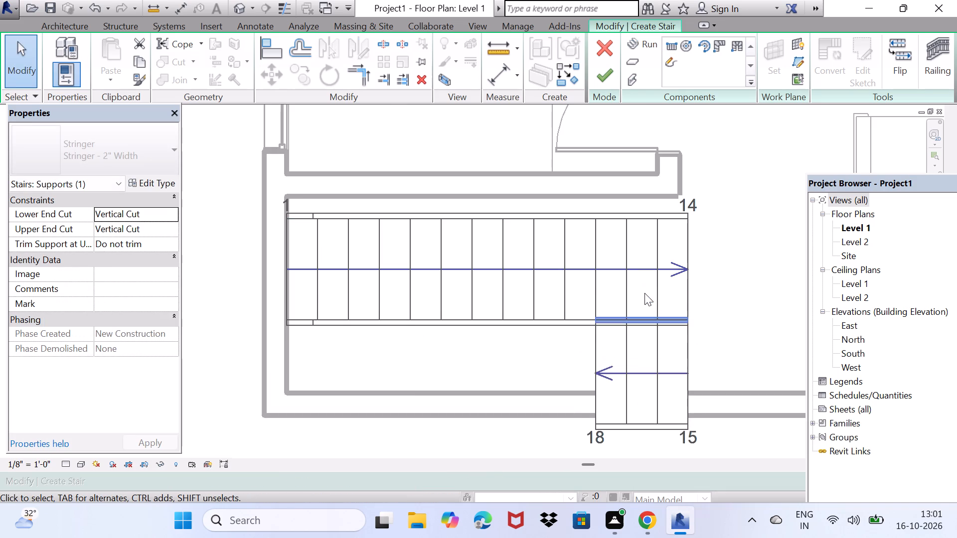
key("Down")
key("Down")
Narrow the 4-riser run to about 1'-8" wide so it fits between the first run and the south wall.
left_click(650, 434)
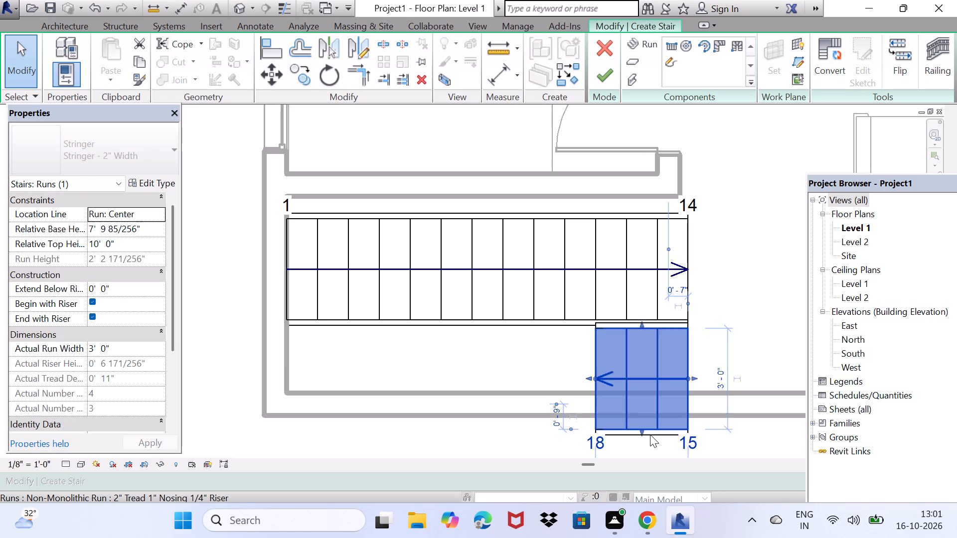
left_click_drag(642, 433, 647, 407)
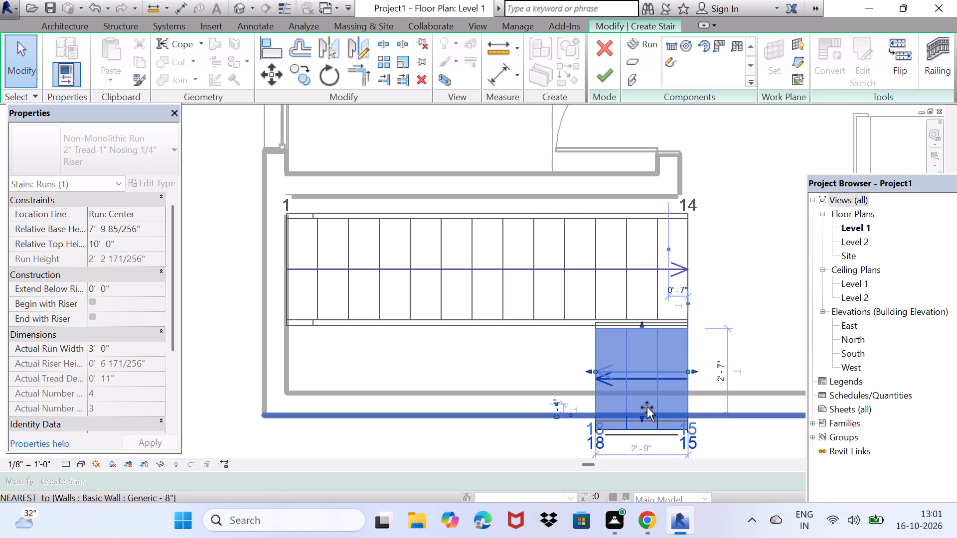
left_click_drag(647, 407, 655, 387)
scroll(624, 327, "up", 7)
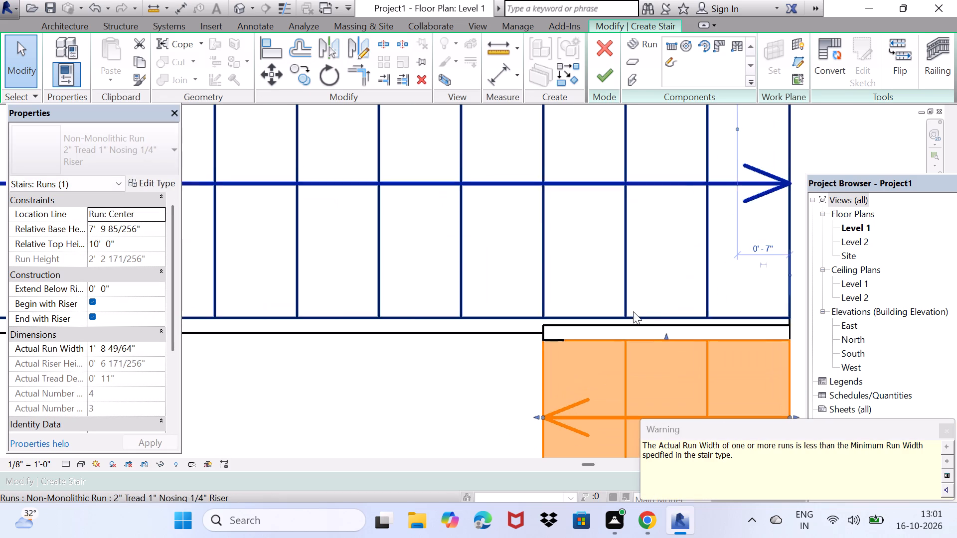
left_click_drag(669, 337, 671, 333)
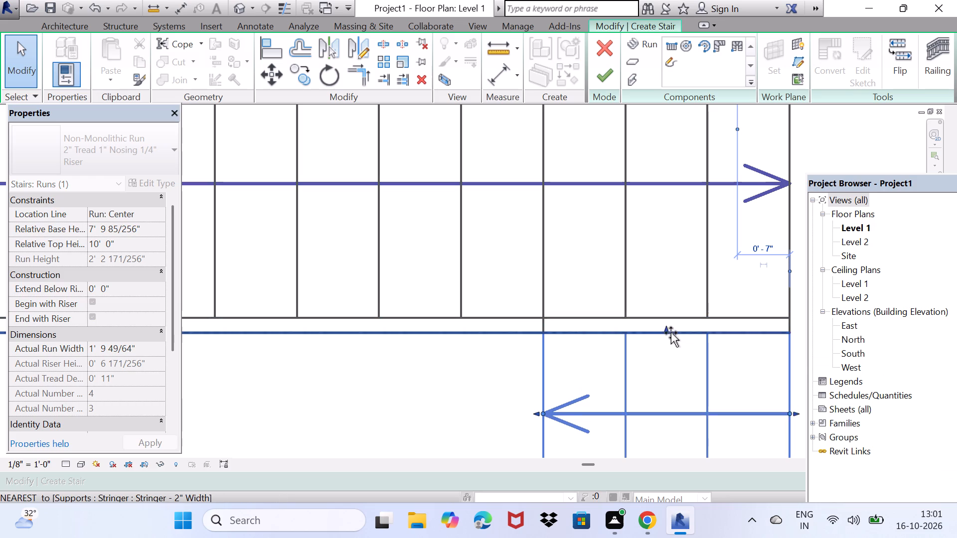
left_click_drag(671, 333, 671, 347)
scroll(660, 348, "down", 7)
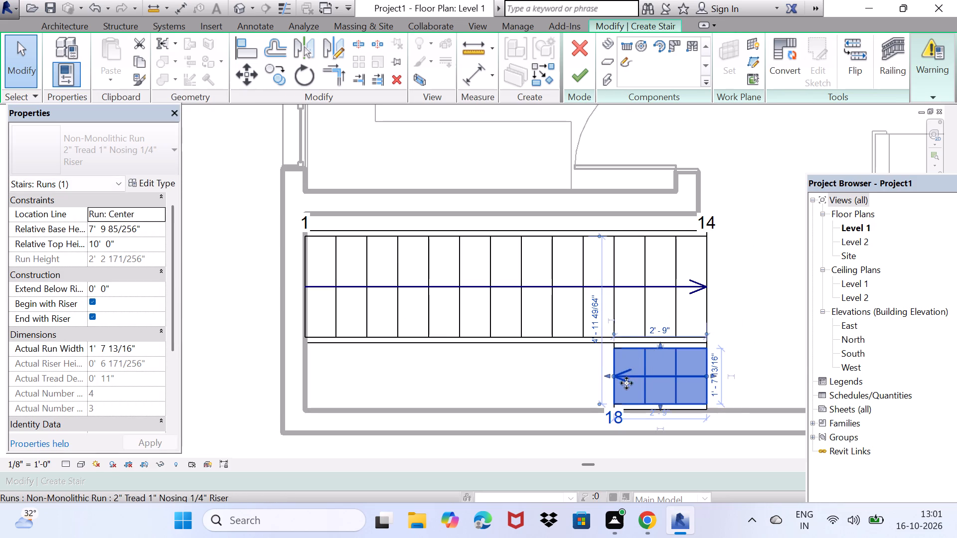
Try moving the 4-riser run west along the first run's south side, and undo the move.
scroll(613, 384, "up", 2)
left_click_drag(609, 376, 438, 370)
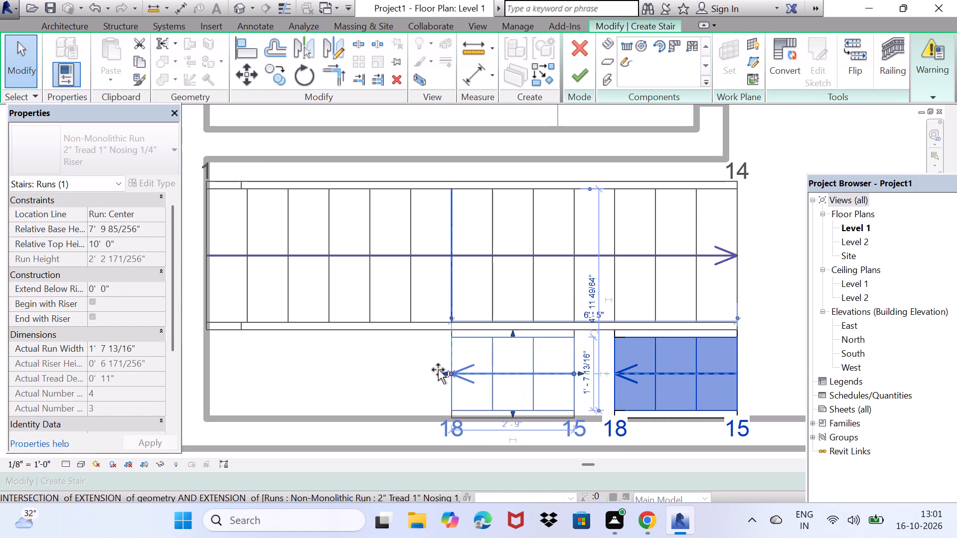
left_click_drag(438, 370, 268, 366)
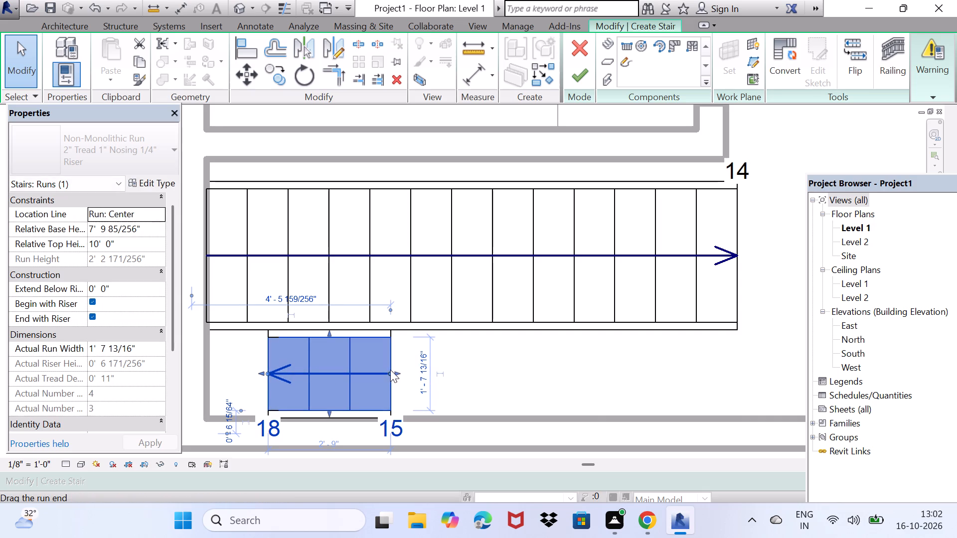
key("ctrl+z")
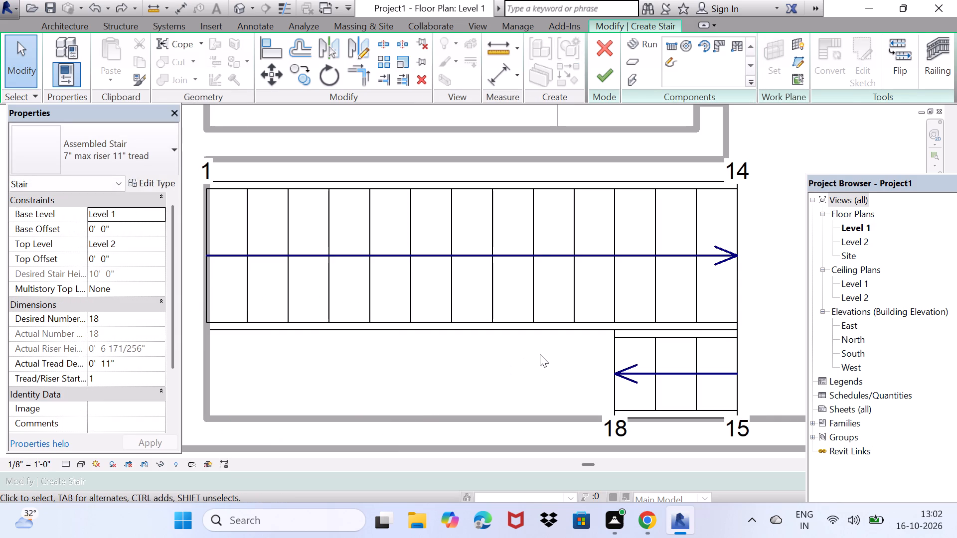
Finish the Level 1 to Level 2 stair with its 14-riser and 4-riser runs.
key("space")
scroll(571, 318, "down", 4)
left_click(708, 297)
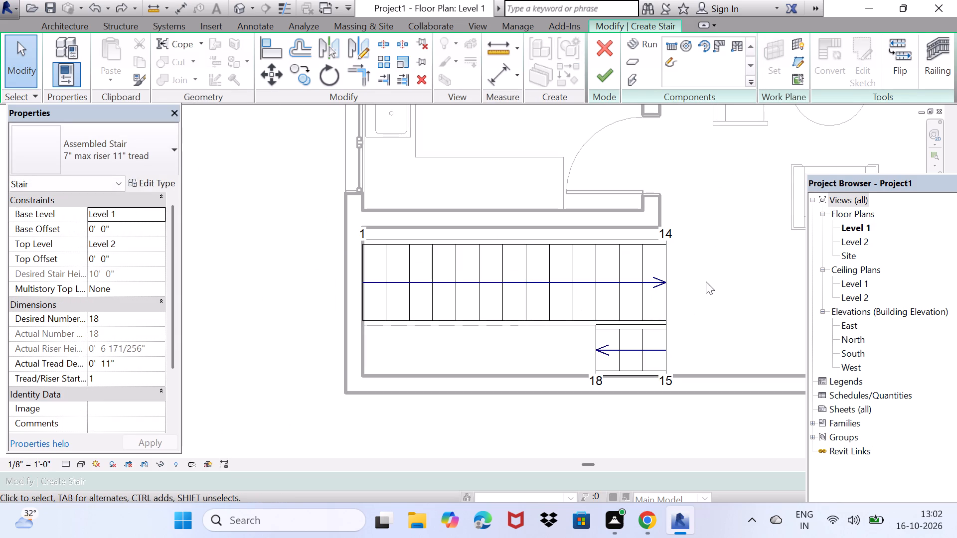
middle_click_drag(706, 274, 541, 307)
scroll(541, 307, "down", 3)
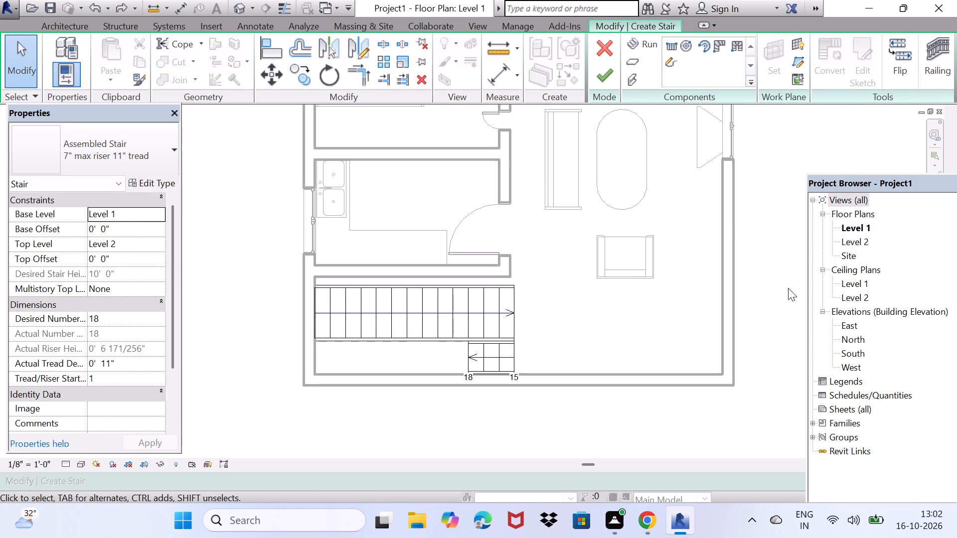
left_click(606, 69)
left_click(604, 76)
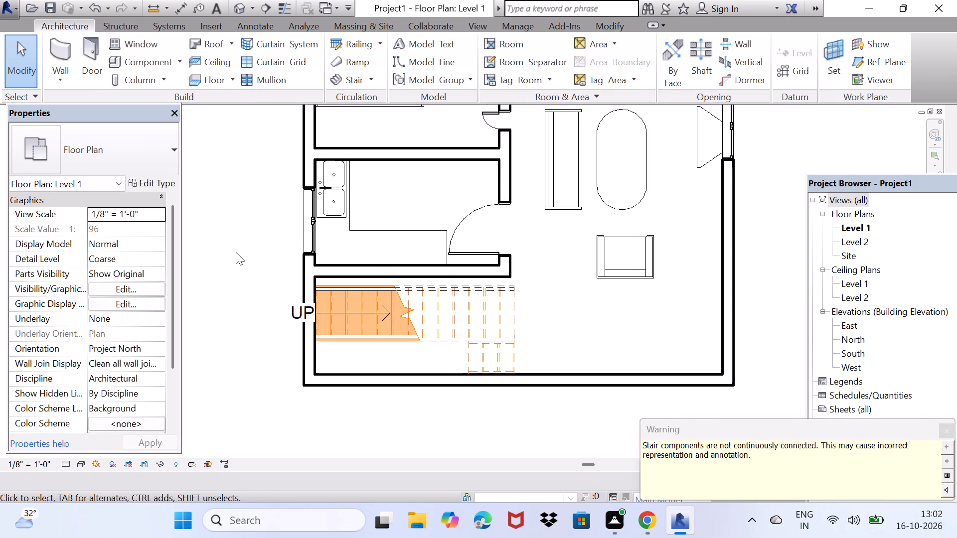
left_click_drag(236, 252, 243, 234)
Start placing a component on Level 1 and open family loading at the US Imperial library.
scroll(243, 228, "down", 2)
middle_click_drag(306, 230, 273, 327)
scroll(273, 326, "down", 1, "shift")
middle_click_drag(451, 260, 455, 363, "shift")
scroll(422, 296, "down", 1, "shift")
middle_click_drag(489, 220, 504, 278, "shift")
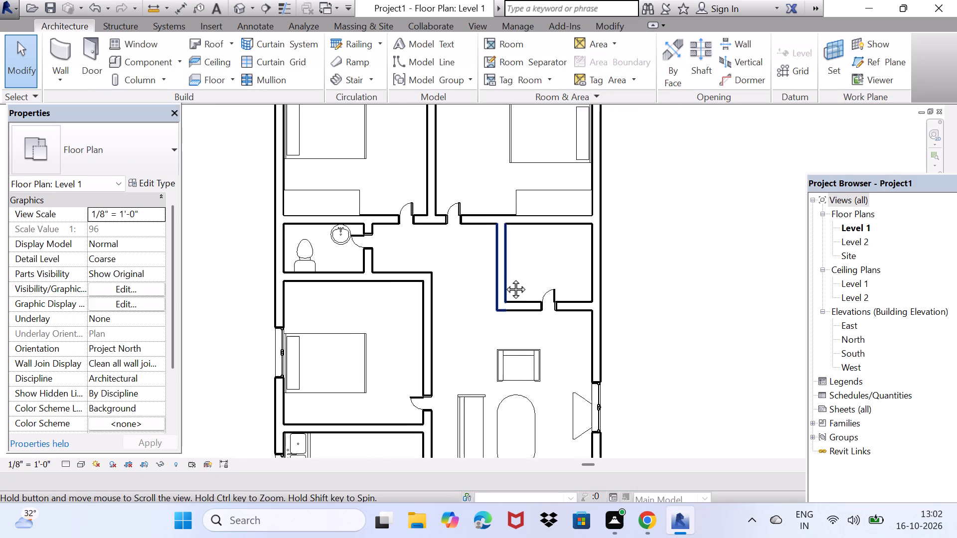
middle_click_drag(504, 278, 594, 328, "shift")
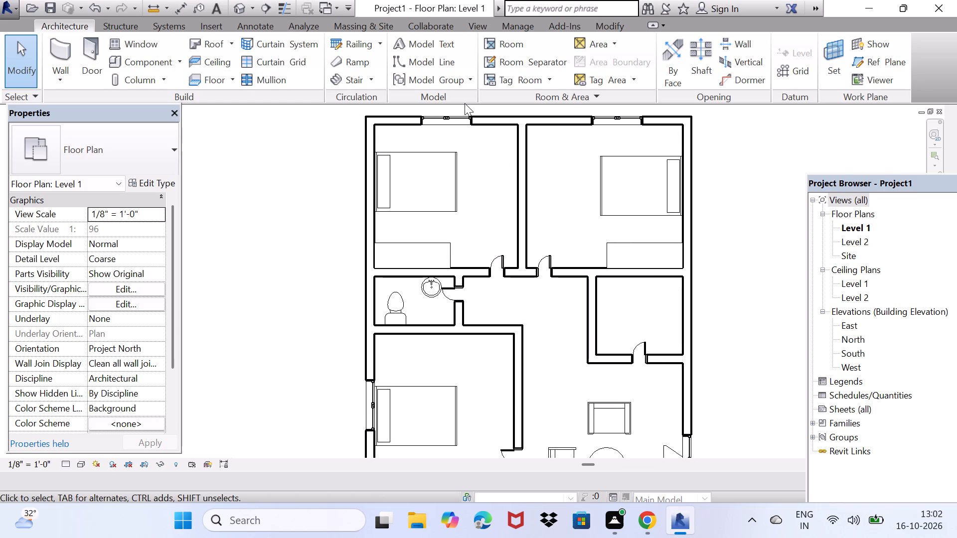
double_click(154, 58)
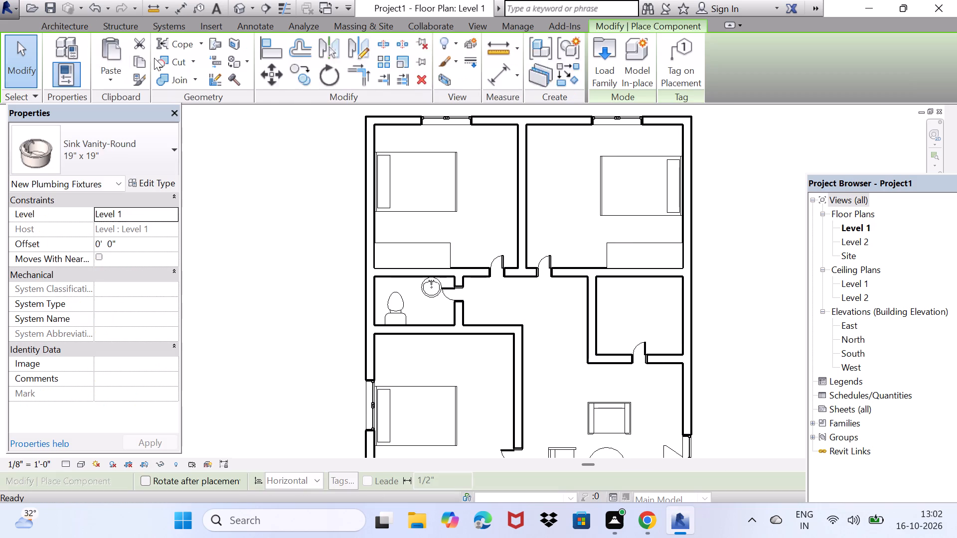
left_click(61, 29)
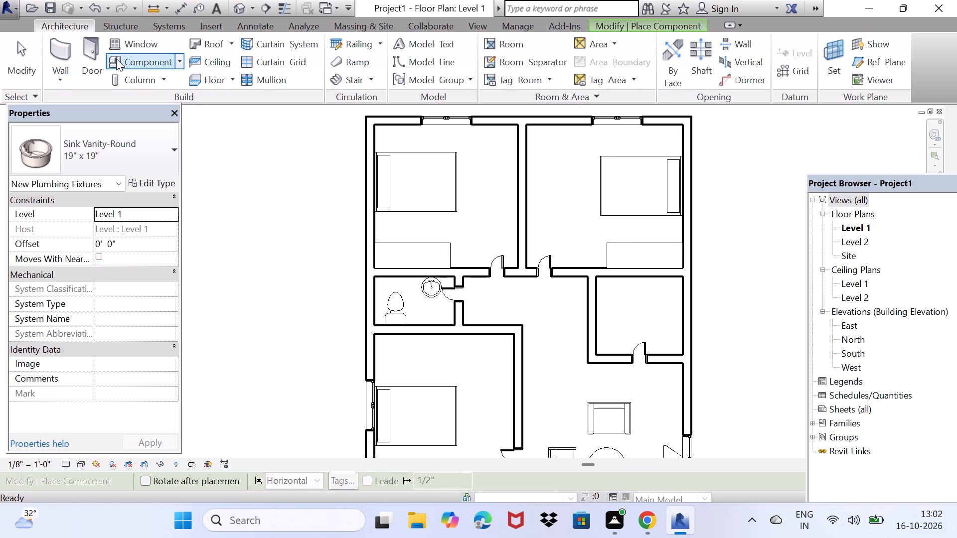
double_click(119, 59)
left_click(143, 65)
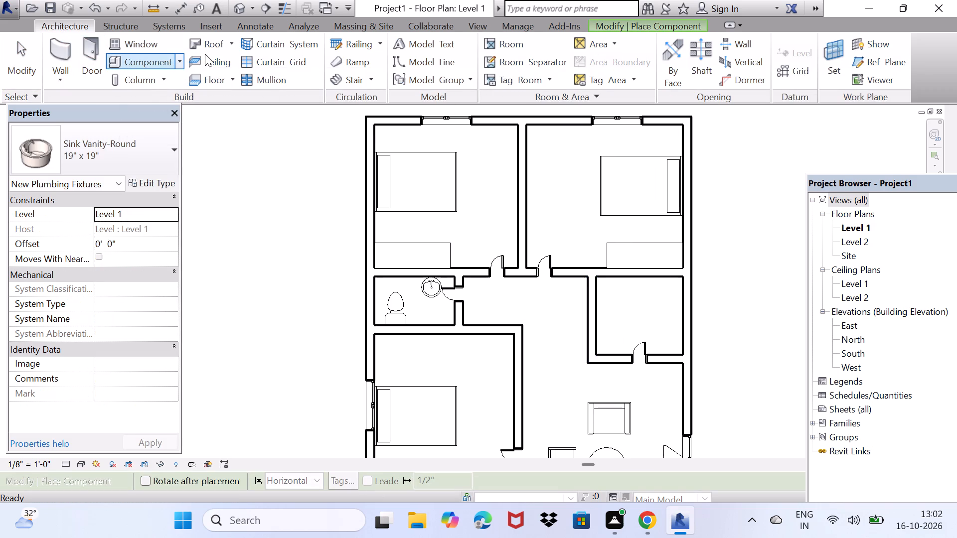
left_click(60, 52)
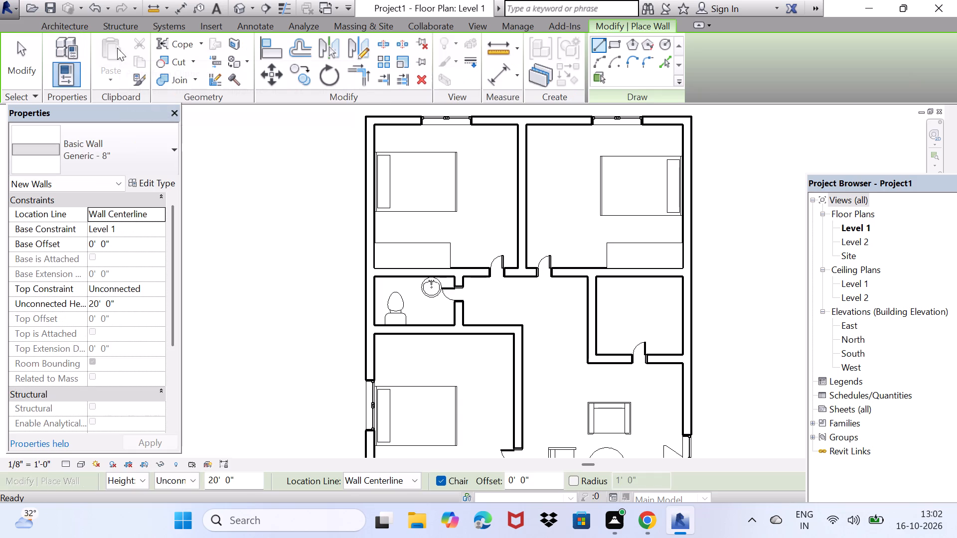
left_click(77, 26)
double_click(126, 55)
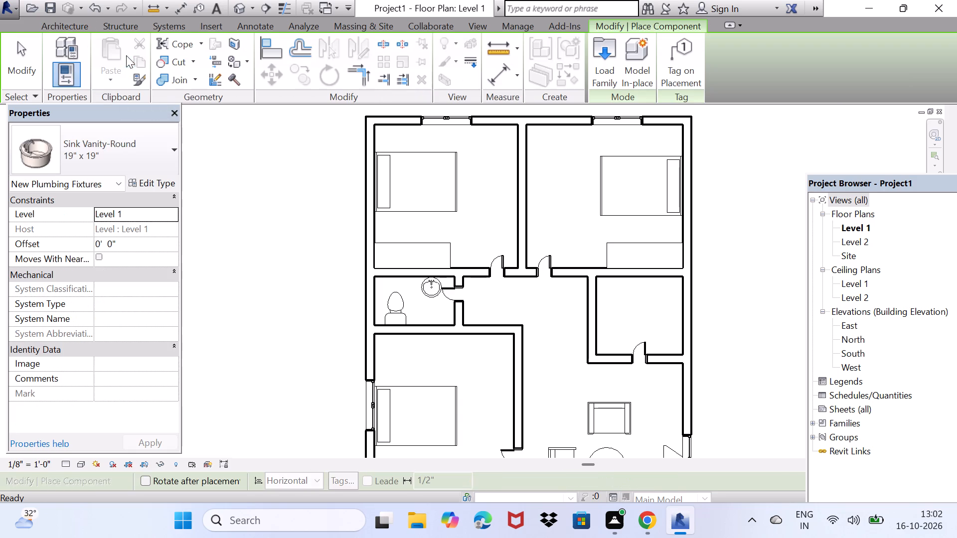
double_click(602, 56)
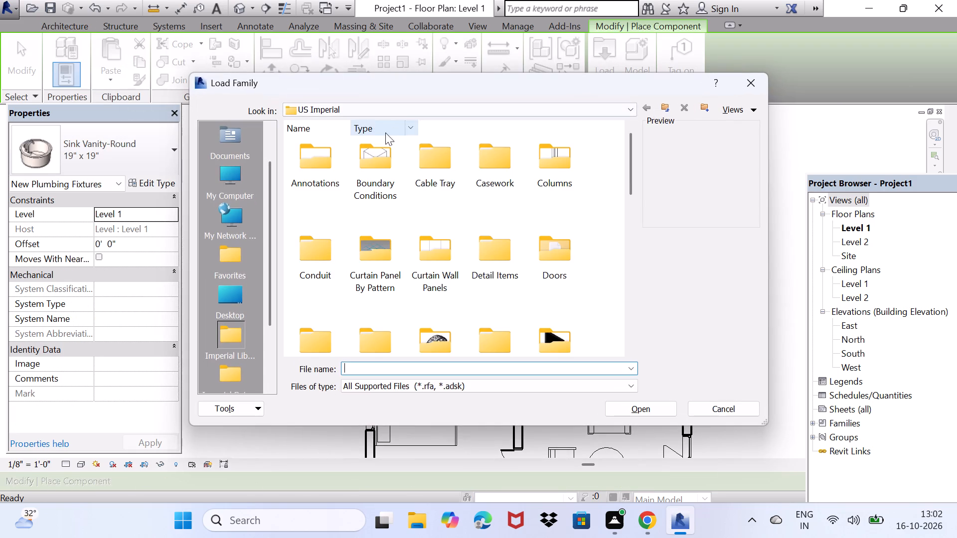
Browse the US Imperial library for a family, checking the Structural Connections, Structural Retaining Walls and Curtain Panel By Pattern folders.
scroll(381, 156, "down", 2)
scroll(413, 249, "down", 1)
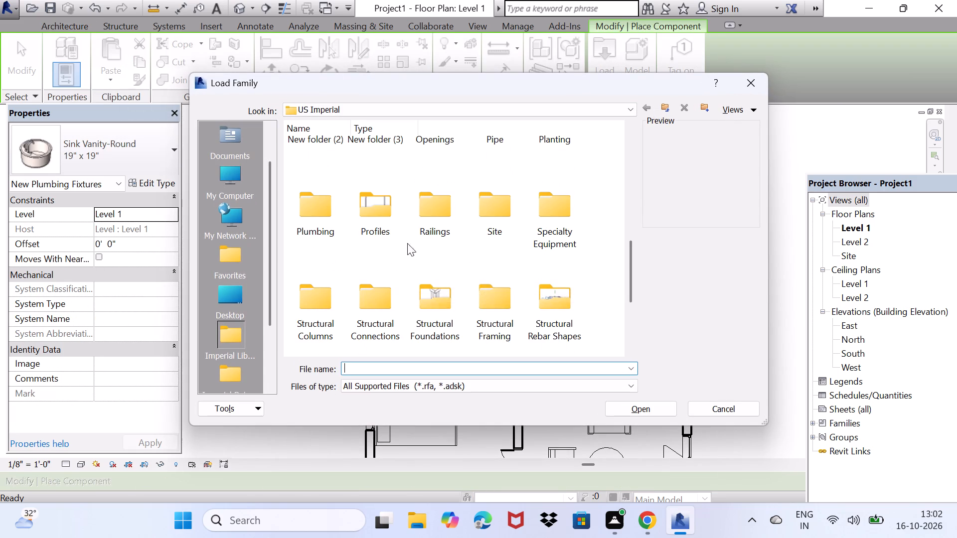
scroll(407, 243, "up", 1)
scroll(407, 237, "down", 2)
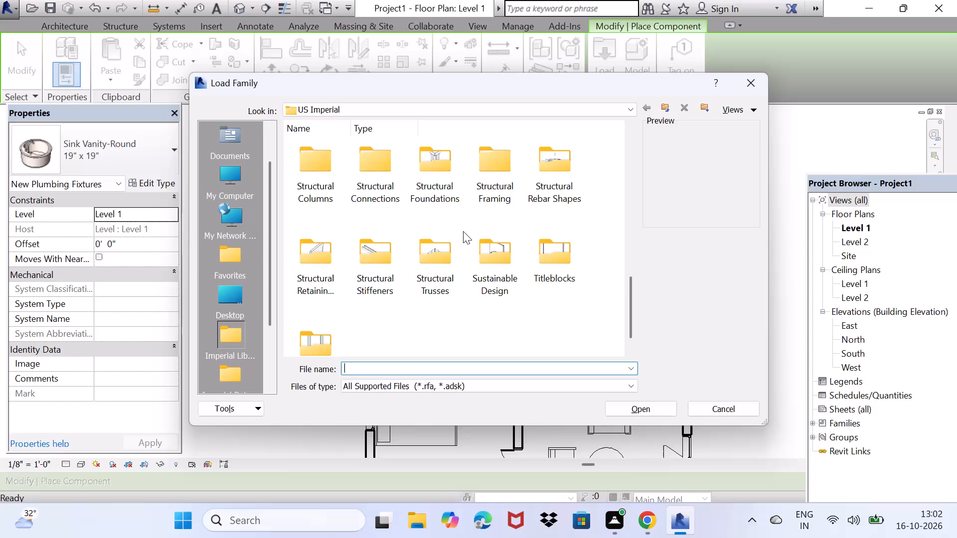
double_click(370, 162)
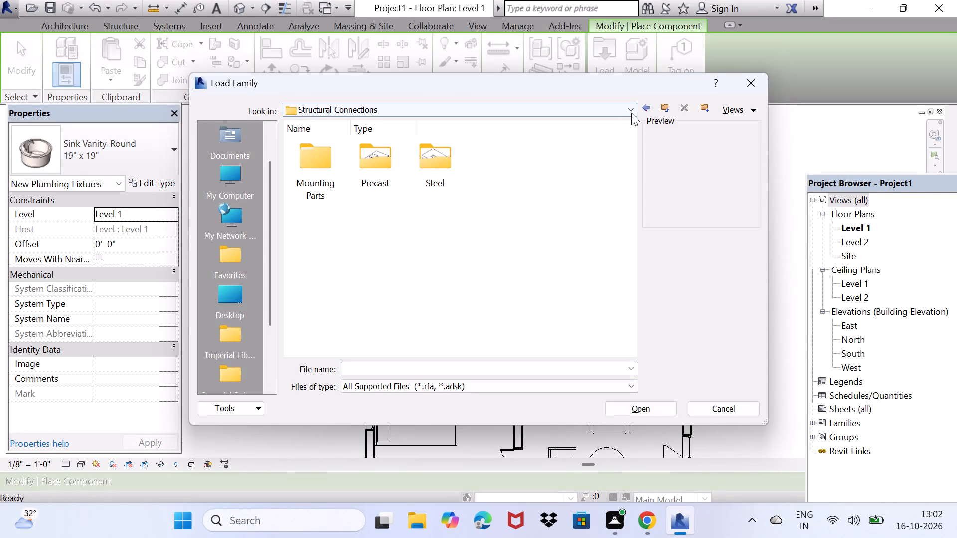
left_click(644, 109)
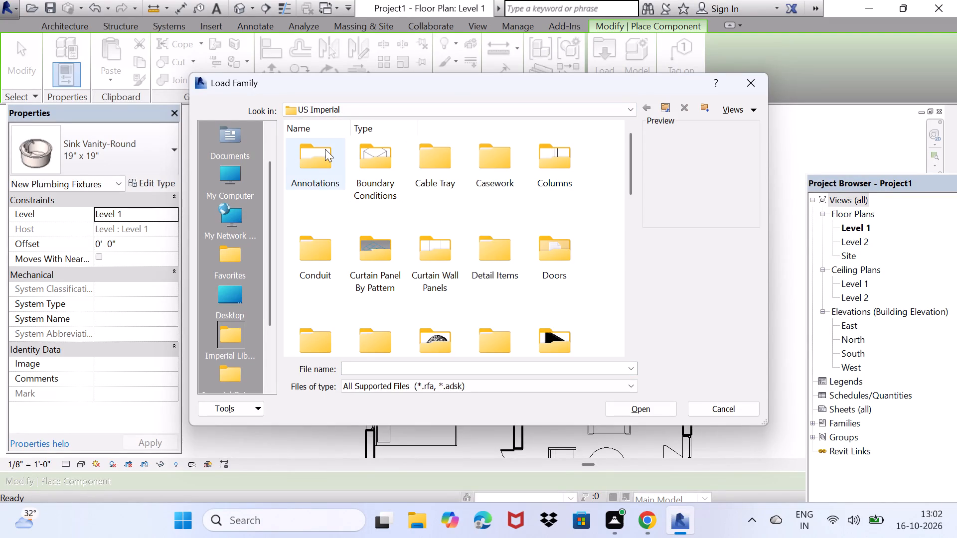
scroll(368, 163, "up", 4)
scroll(347, 229, "down", 4)
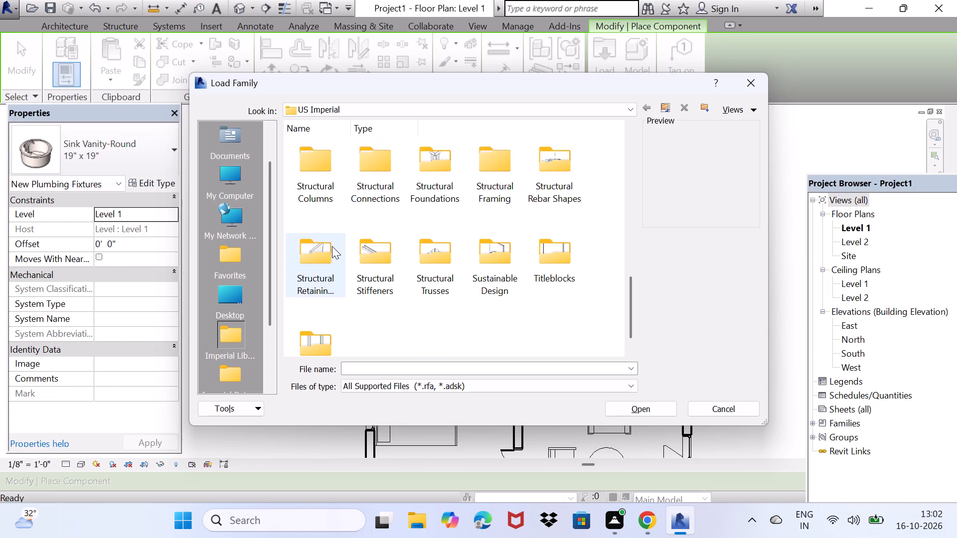
double_click(324, 250)
double_click(326, 251)
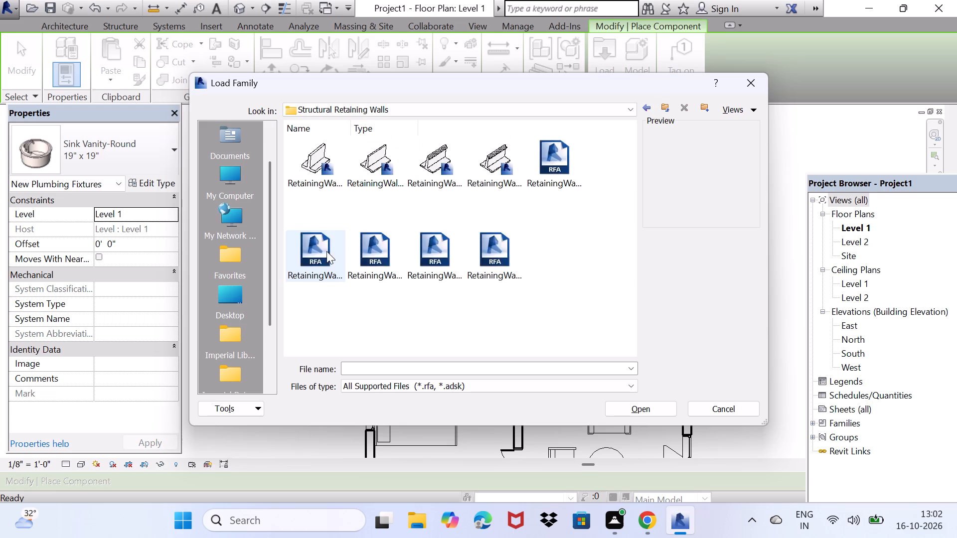
left_click(646, 107)
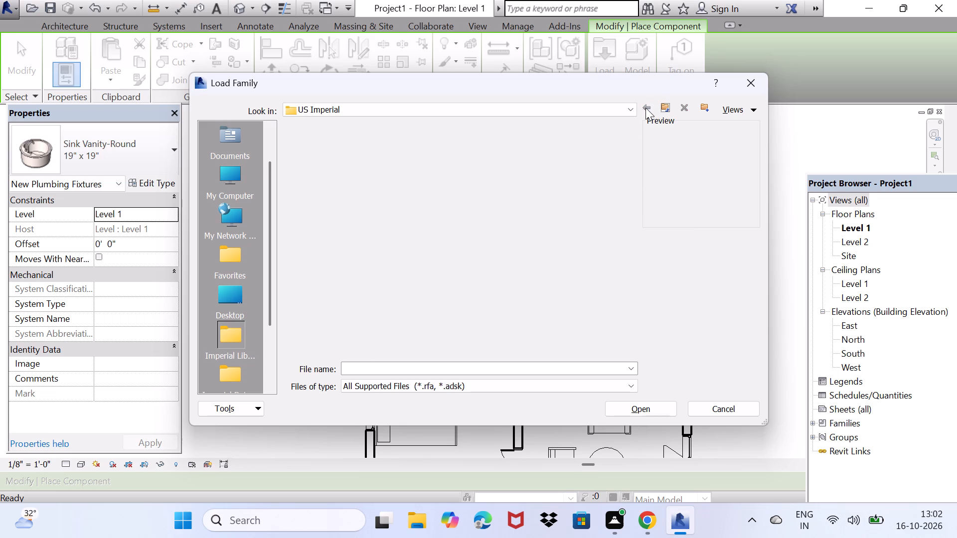
double_click(378, 252)
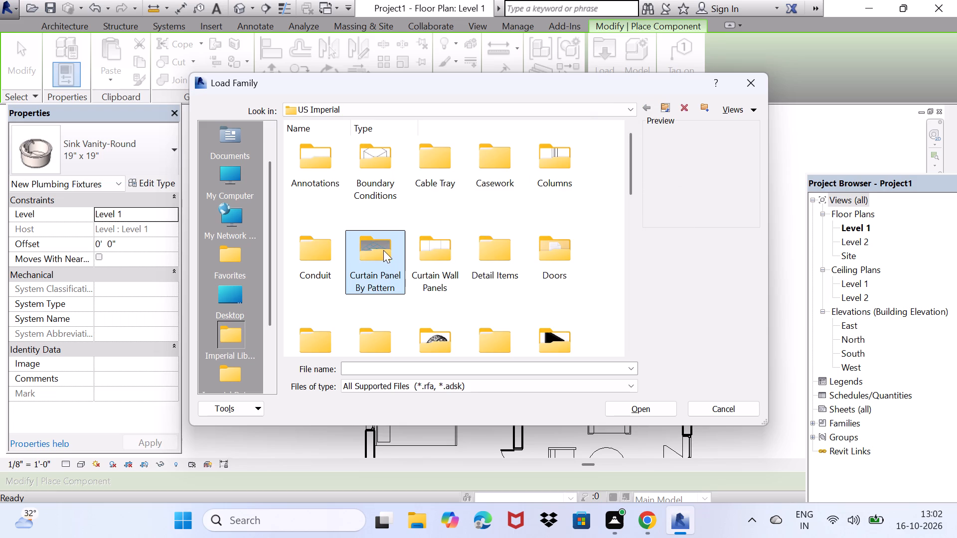
double_click(383, 250)
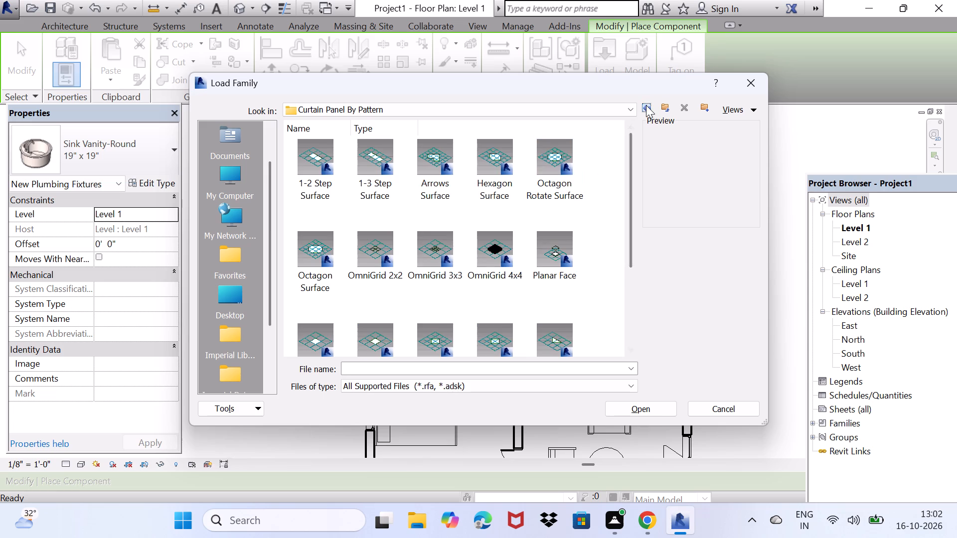
left_click(646, 105)
Load the RPC Shrub family from the US Imperial library's Planting folder.
scroll(489, 250, "down", 2)
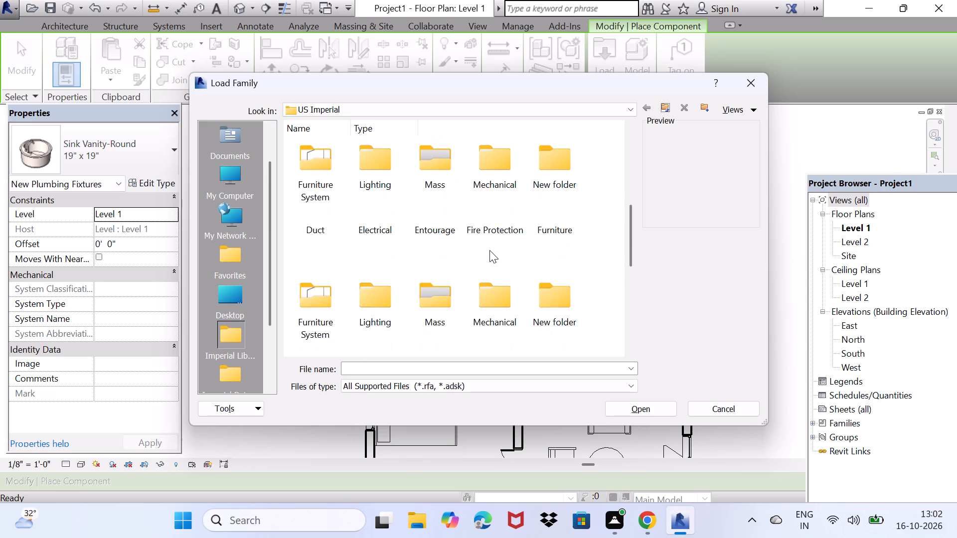
scroll(489, 250, "down", 2)
scroll(489, 250, "up", 3)
scroll(489, 250, "down", 1)
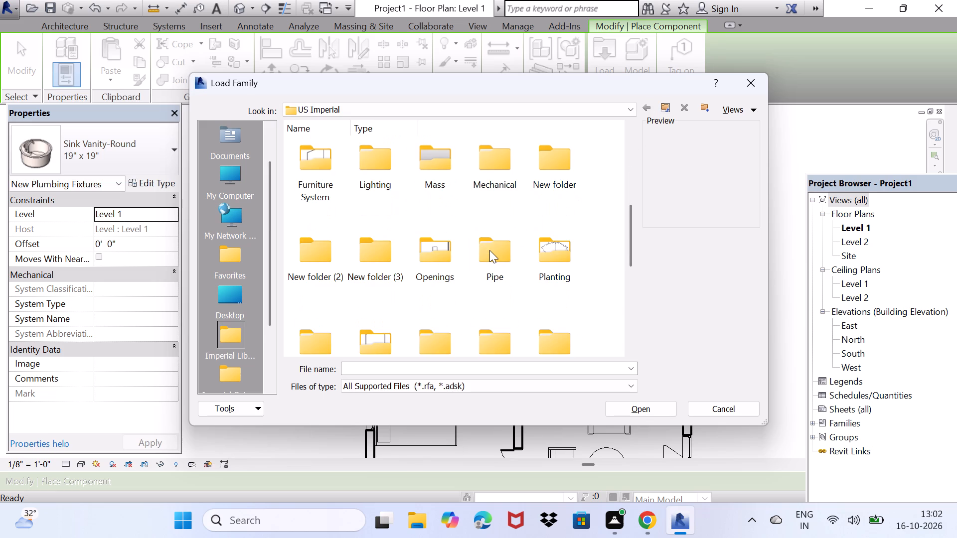
double_click(542, 246)
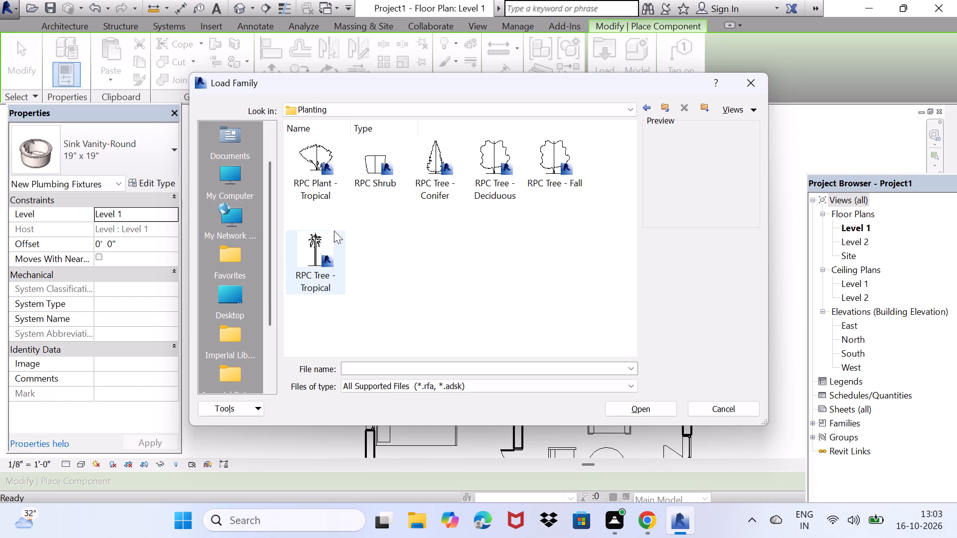
left_click(369, 161)
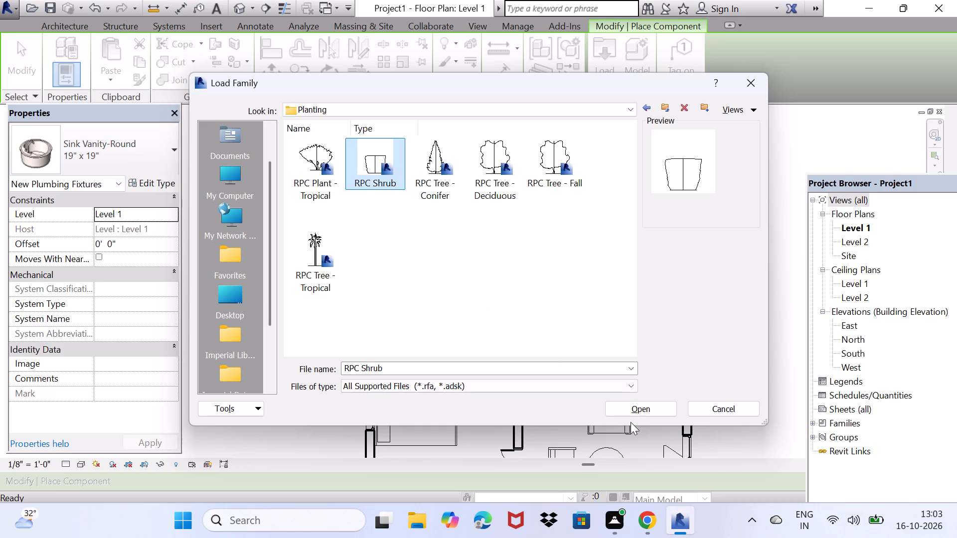
left_click(630, 411)
Place an RPC Shrub of type Barberry 3'-4" outside the south wall, below the stair, and finish placing.
scroll(370, 220, "up", 7)
scroll(370, 220, "down", 9)
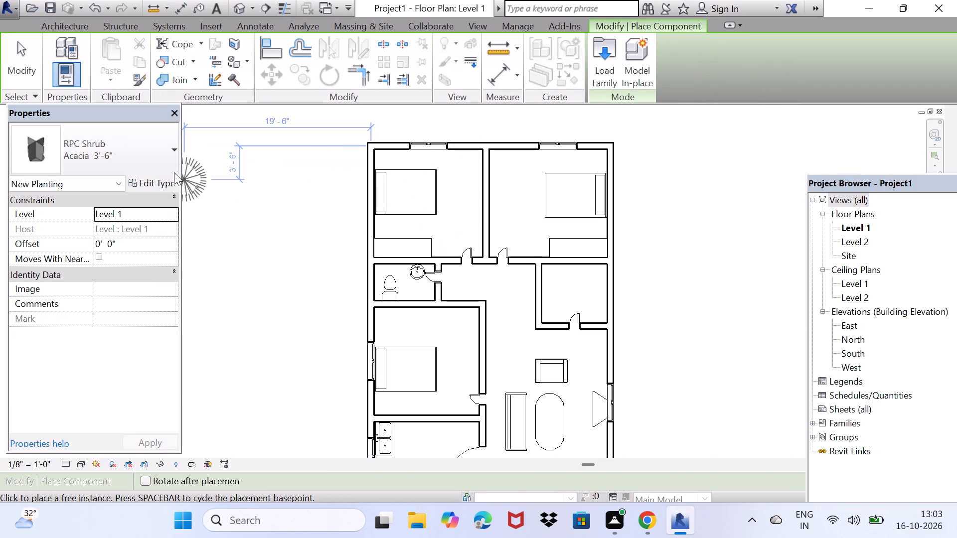
left_click_drag(148, 151, 154, 151)
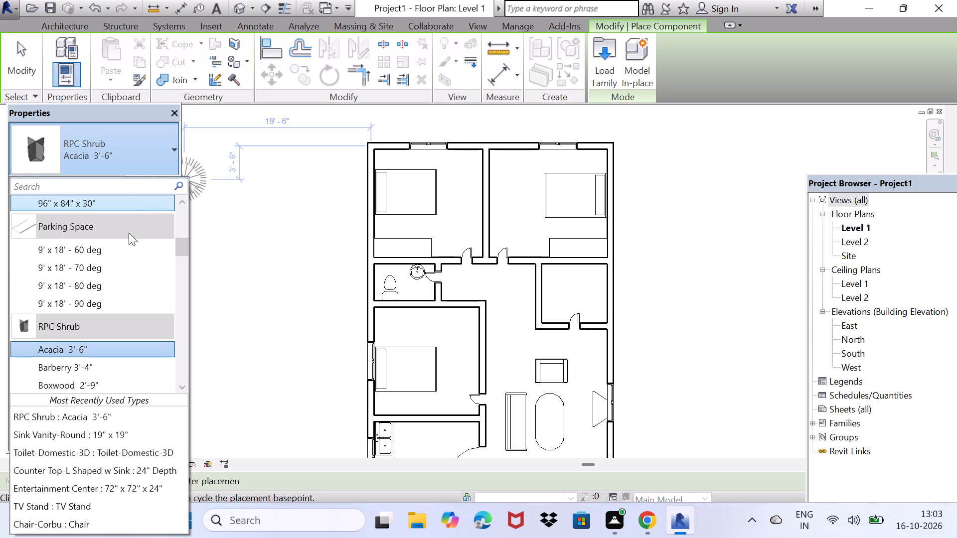
scroll(115, 320, "down", 3)
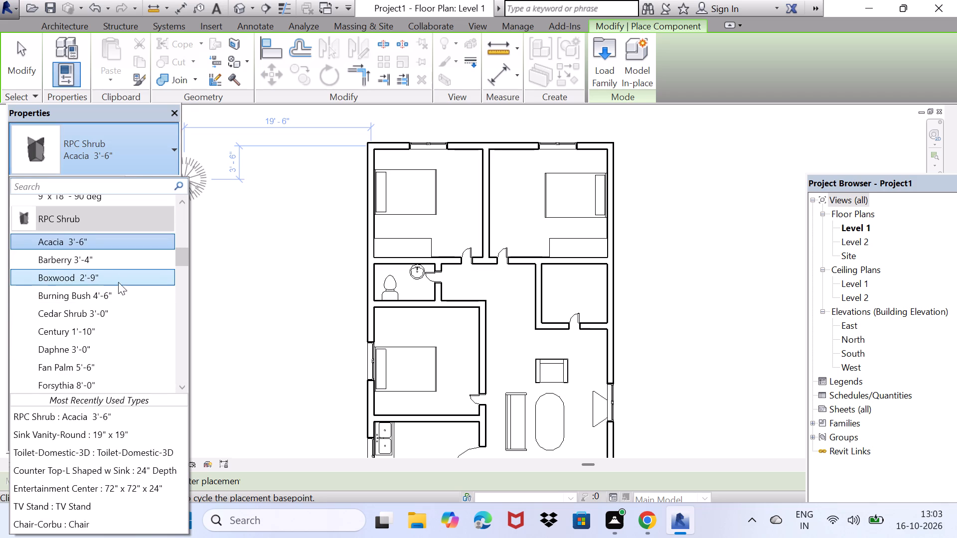
left_click(119, 264)
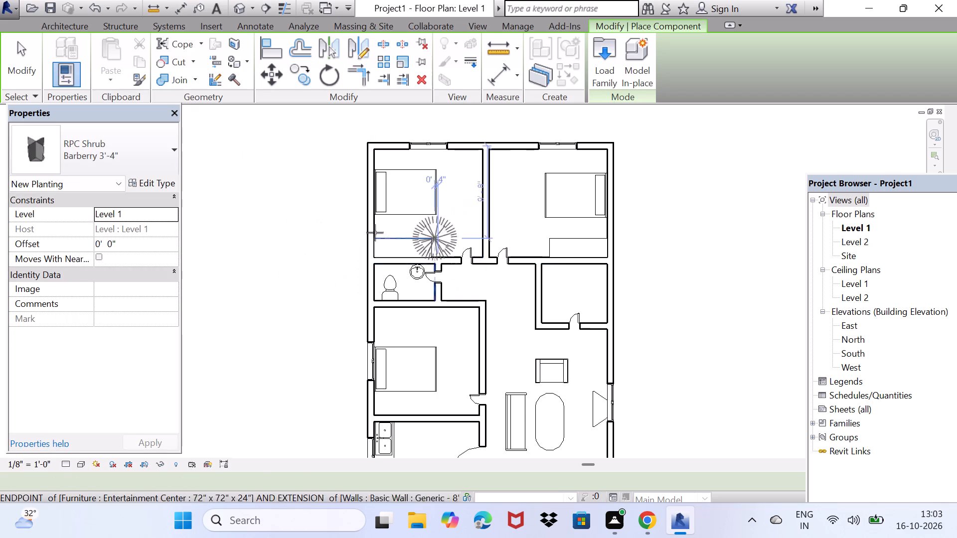
scroll(373, 233, "up", 4)
middle_click_drag(381, 205, 380, 369)
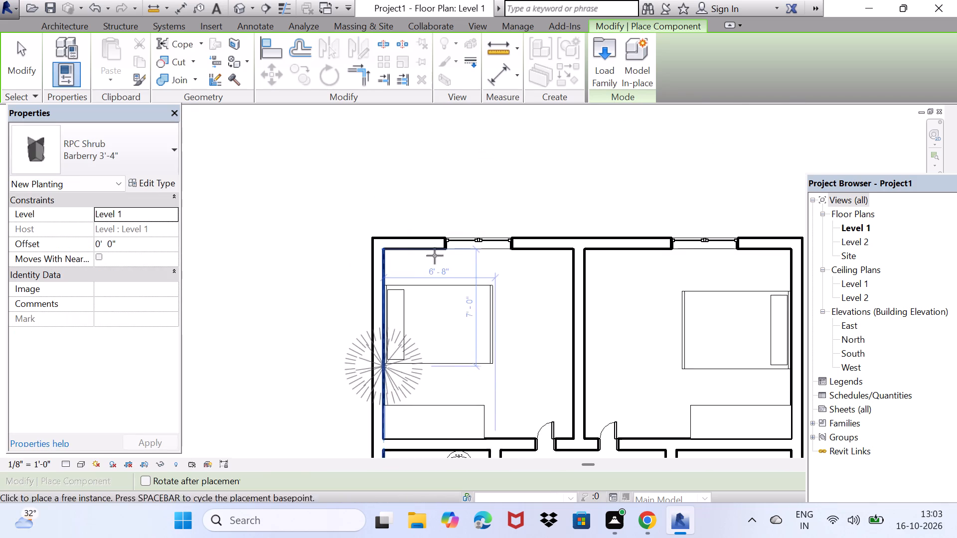
scroll(433, 252, "up", 4)
scroll(433, 252, "down", 17)
middle_click_drag(422, 304, 495, 175, "shift")
scroll(423, 304, "up", 1, "shift")
scroll(495, 262, "up", 4)
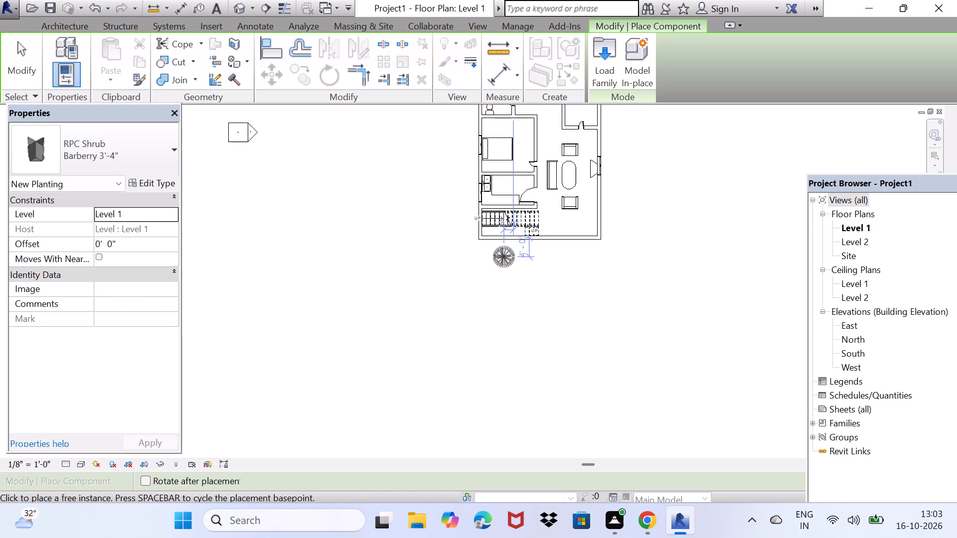
left_click(502, 256)
key("space")
key("Escape")
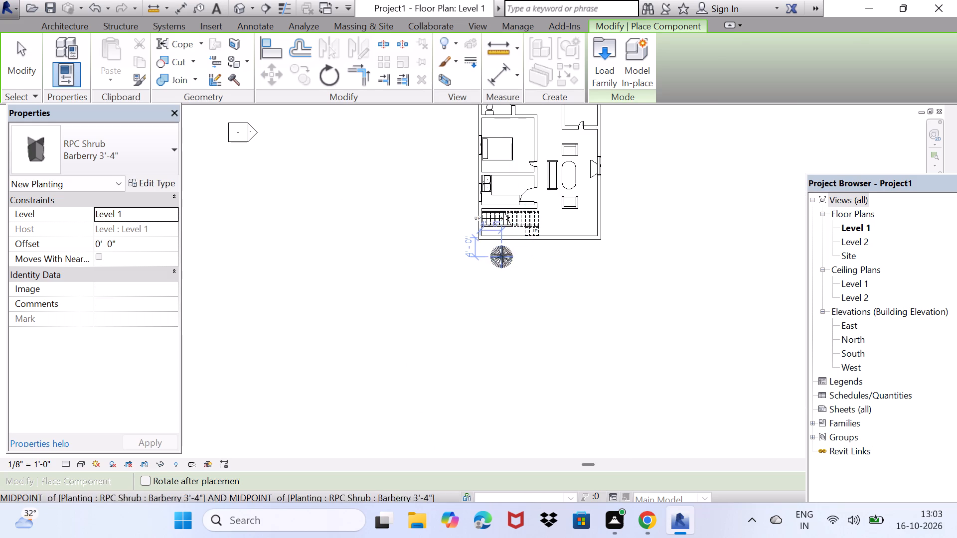
key("Escape")
Examine the Level 1 plan from the bedrooms down to the kitchen, stair and shrub.
scroll(502, 255, "up", 5)
middle_click_drag(546, 231, 303, 378)
scroll(306, 373, "down", 1)
middle_click_drag(492, 154, 623, 194)
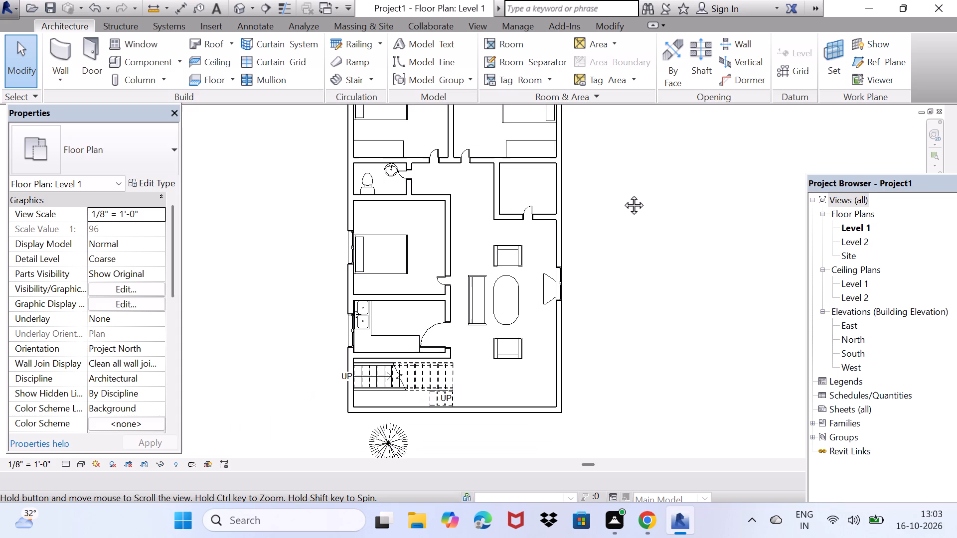
middle_click_drag(623, 194, 632, 191)
scroll(429, 211, "up", 1)
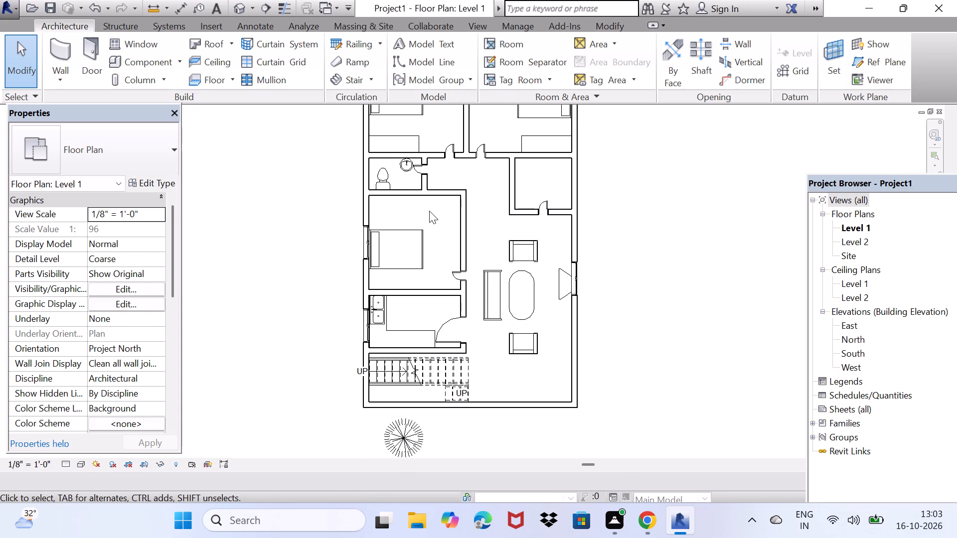
scroll(429, 211, "down", 3)
middle_click_drag(420, 219, 351, 255)
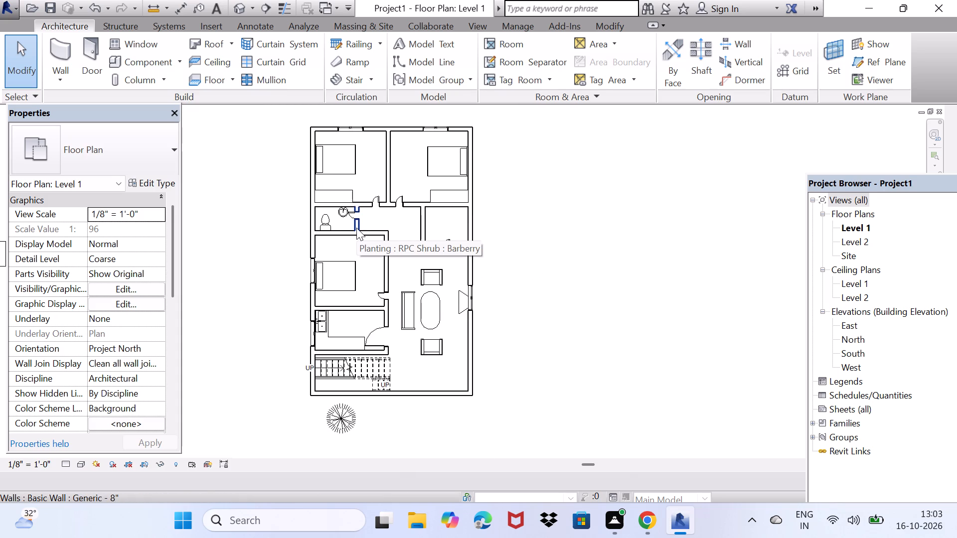
scroll(356, 227, "down", 1)
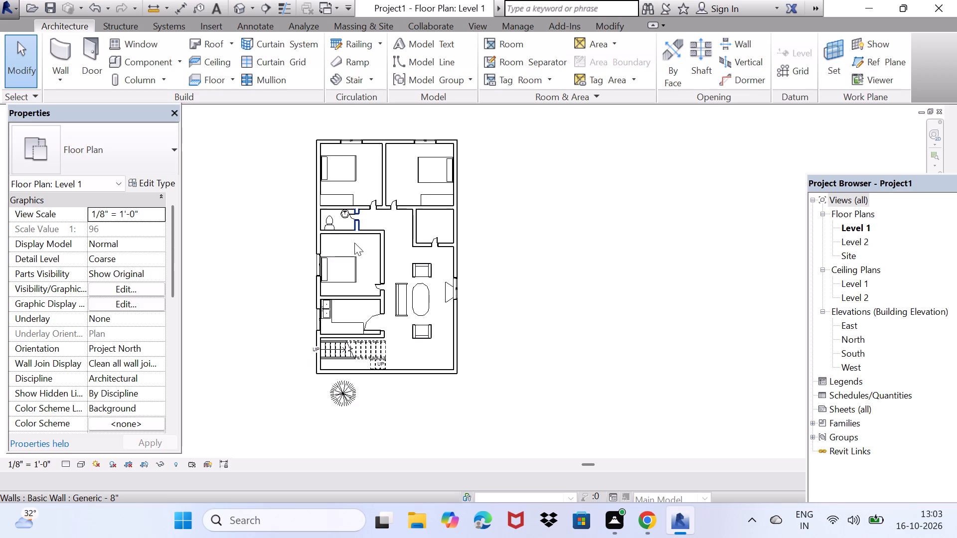
scroll(353, 262, "down", 1)
middle_click_drag(355, 266, 414, 210)
scroll(396, 270, "up", 9)
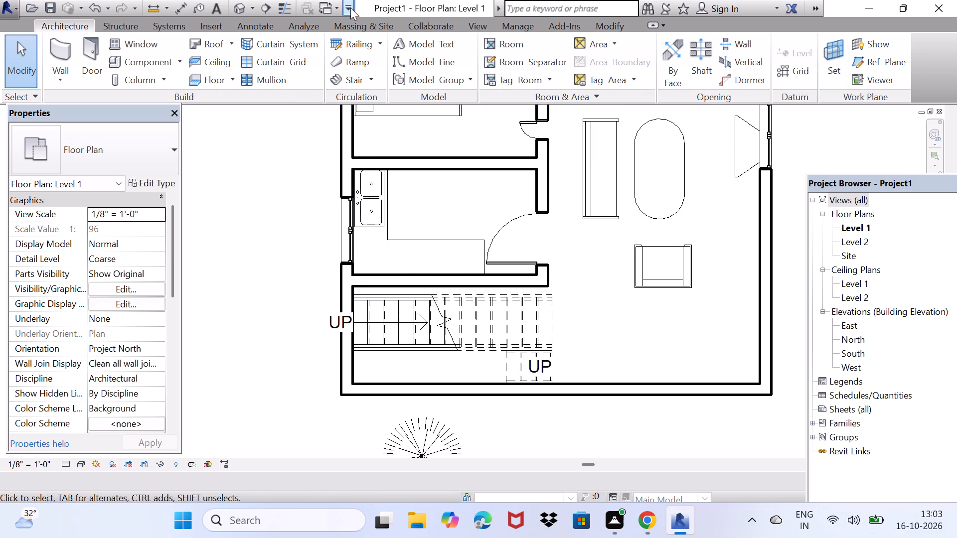
Start placing another component and browse the US Imperial library for a family to load, checking the Site Accessories folder.
double_click(137, 57)
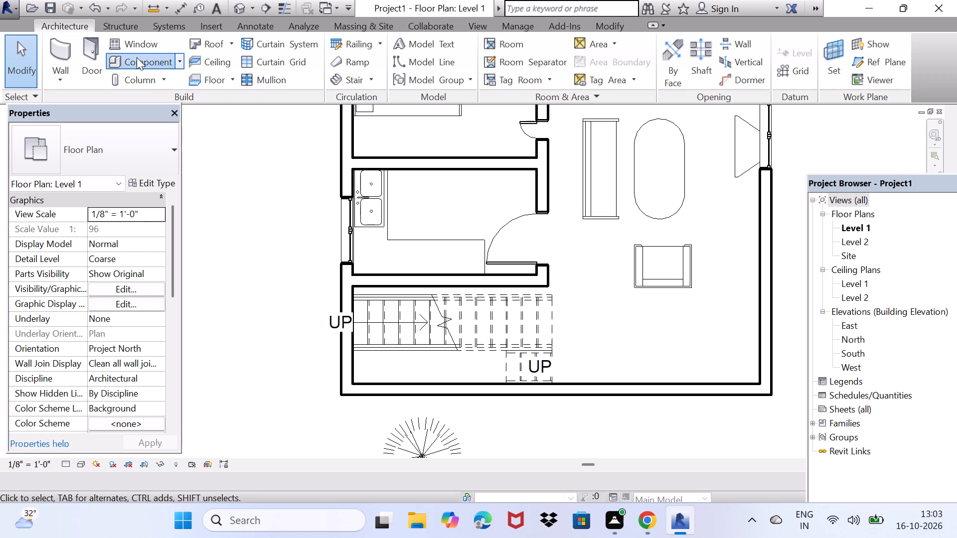
double_click(603, 45)
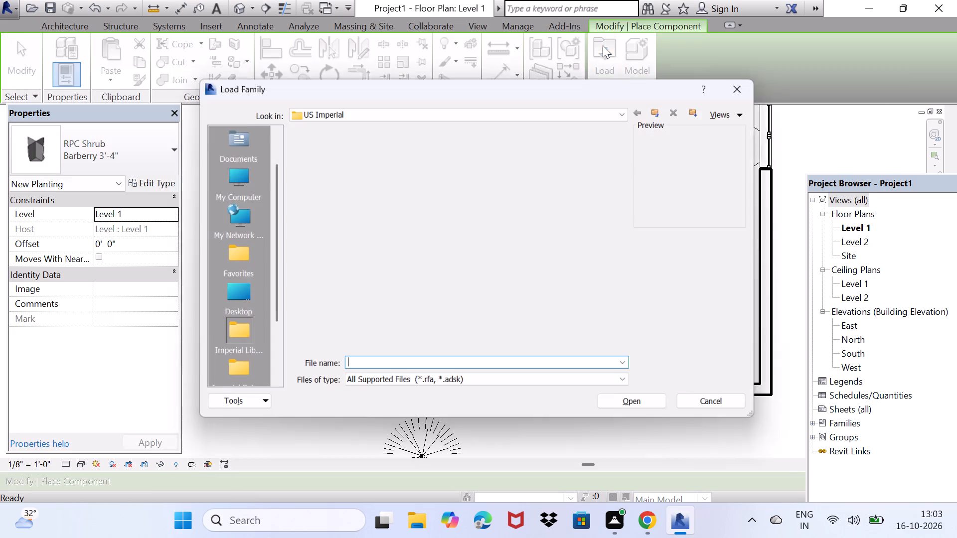
scroll(522, 211, "down", 3)
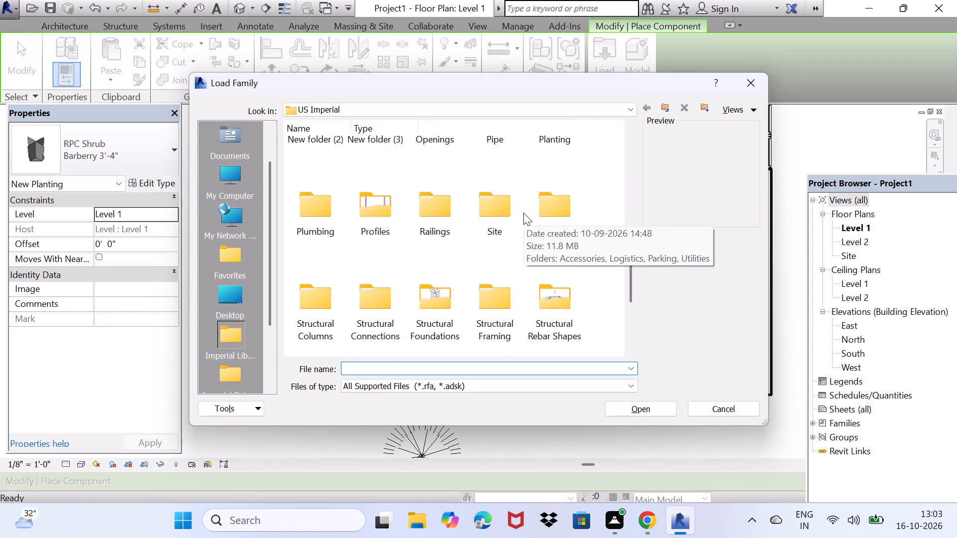
double_click(505, 215)
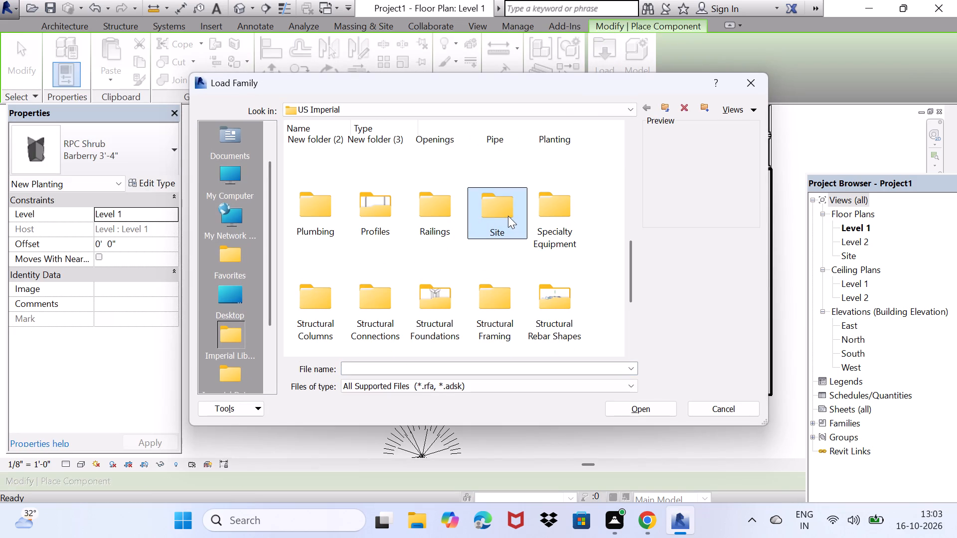
double_click(508, 216)
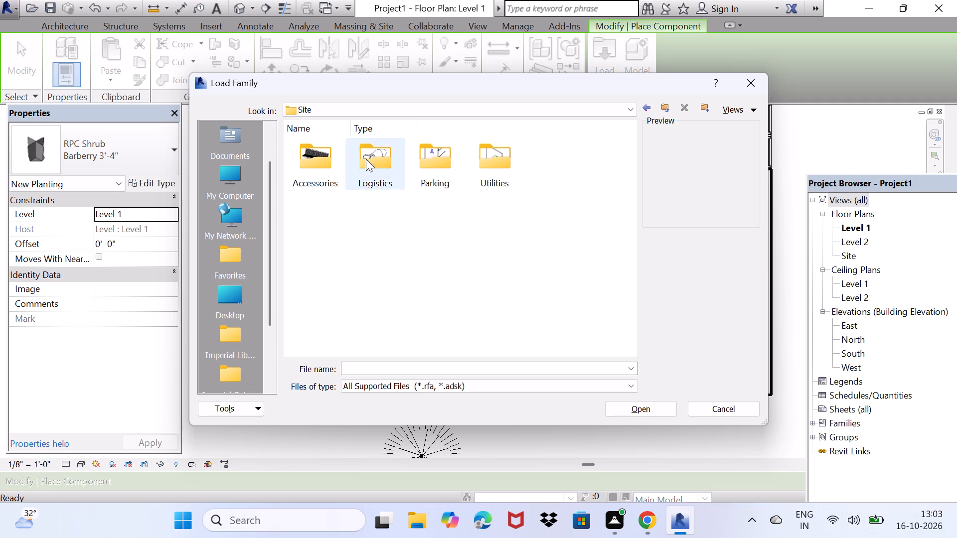
double_click(316, 147)
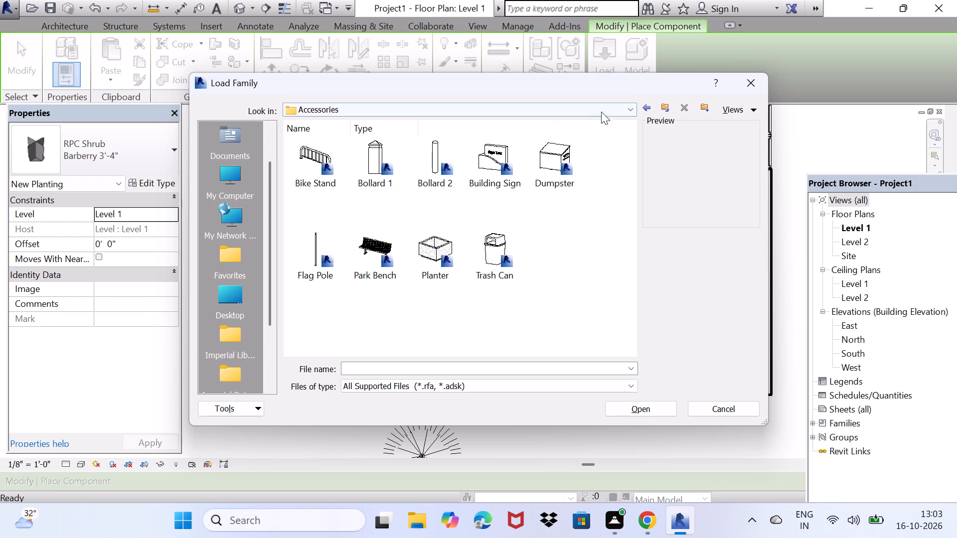
left_click(648, 105)
left_click(644, 104)
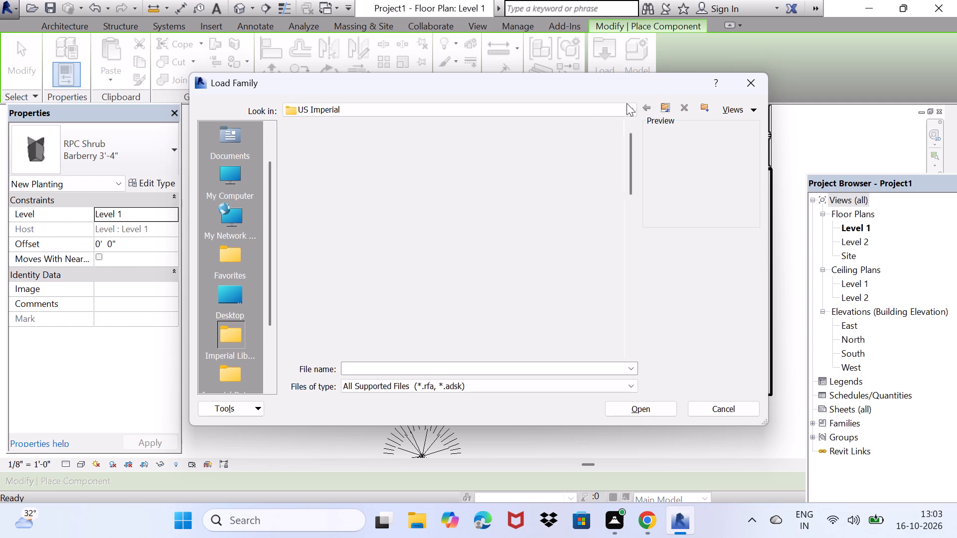
scroll(553, 223, "down", 3)
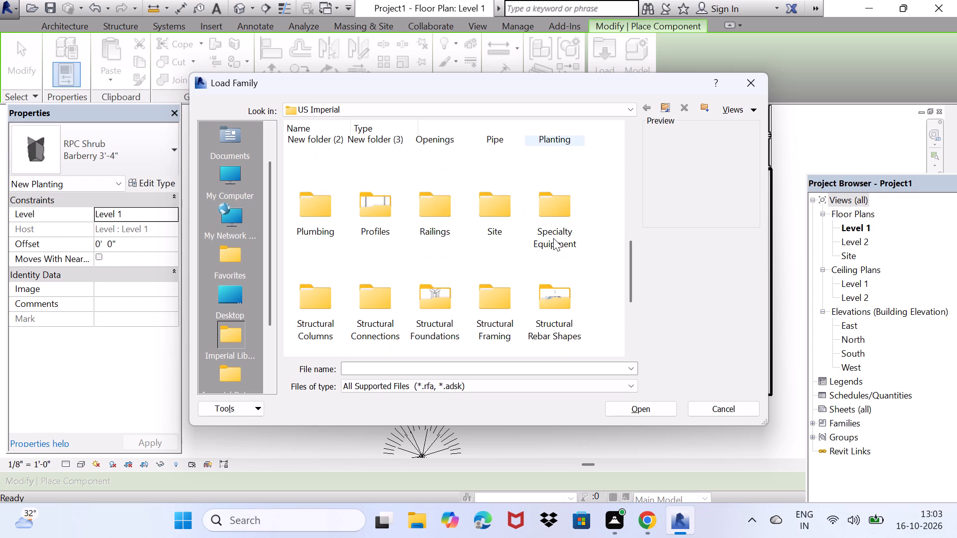
scroll(553, 238, "up", 2)
scroll(553, 238, "down", 1)
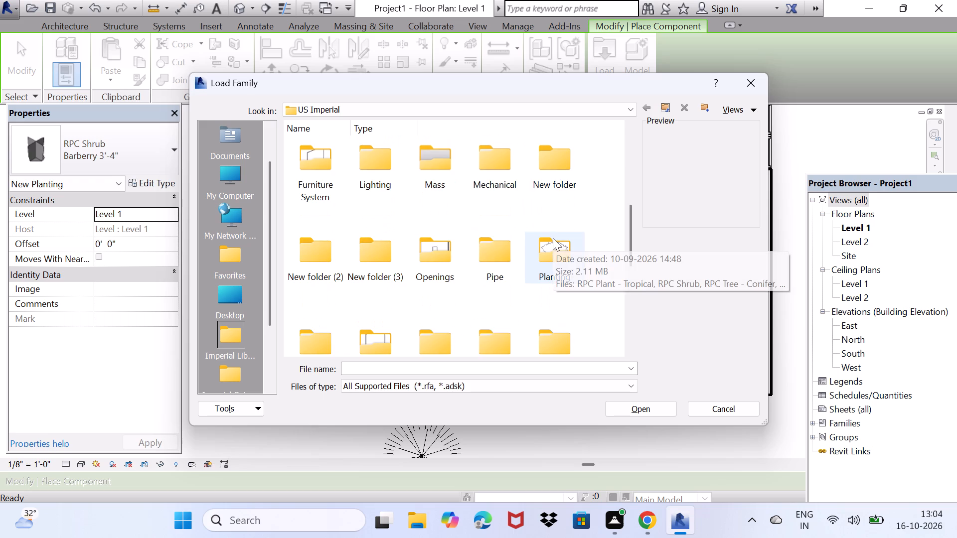
scroll(553, 238, "down", 2)
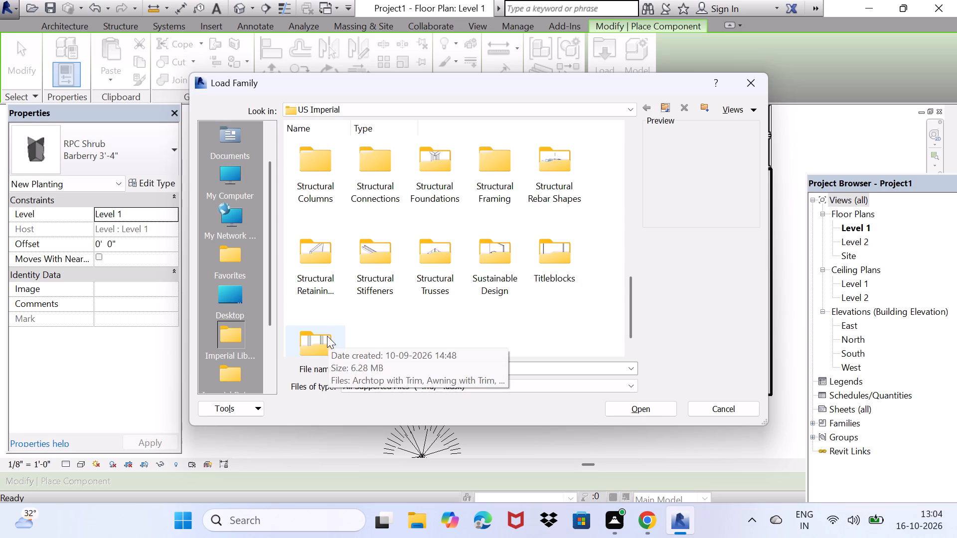
scroll(414, 231, "up", 1)
Load the Cook Top-4 Unit family from the Domestic folder of Specialty Equipment.
double_click(578, 218)
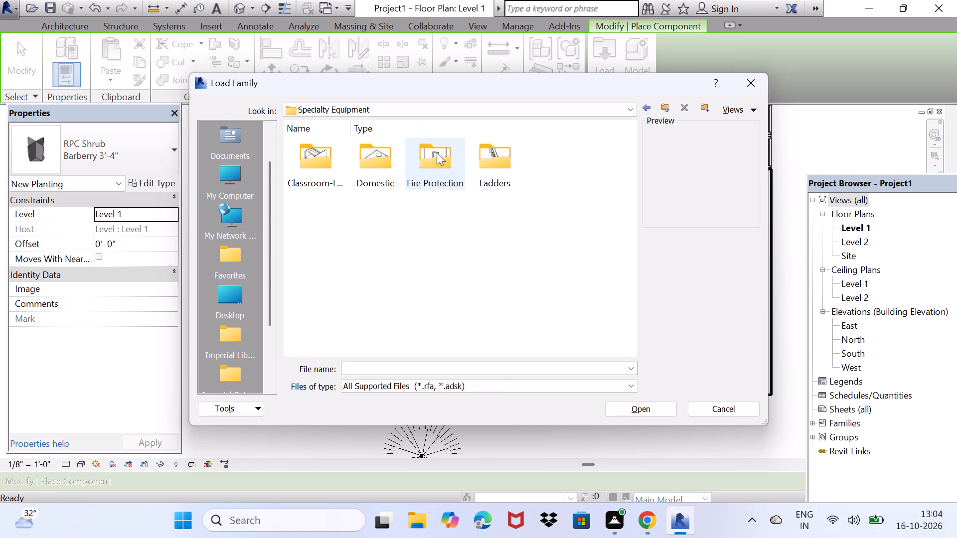
double_click(435, 152)
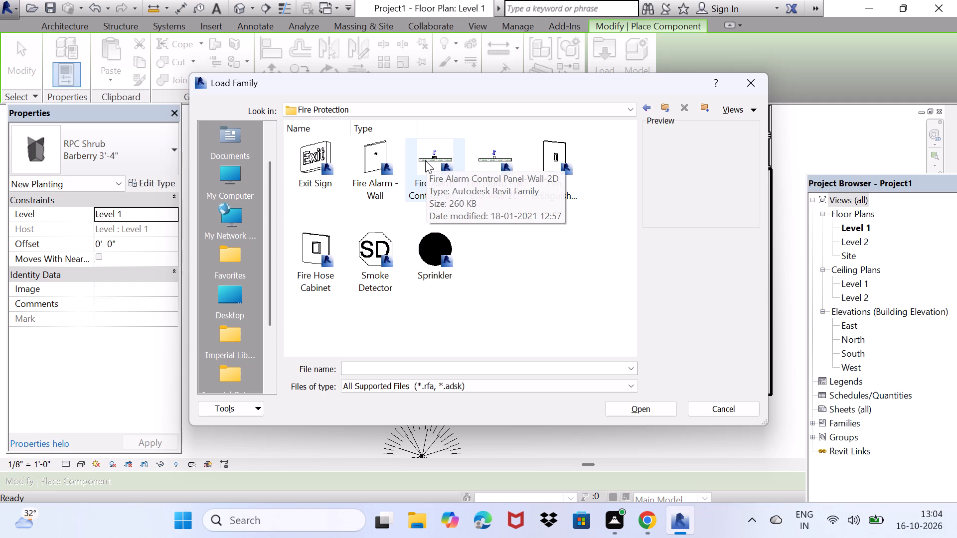
left_click(648, 104)
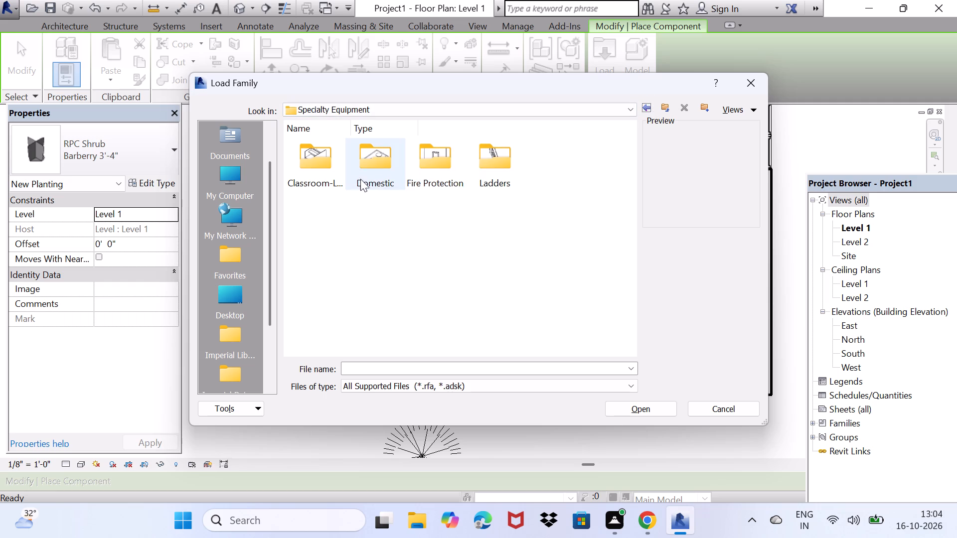
double_click(380, 163)
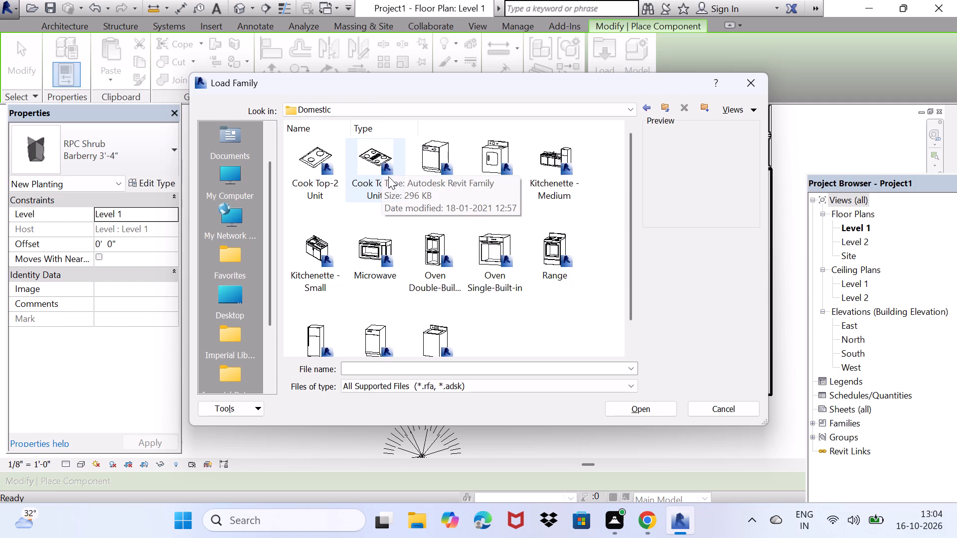
left_click(358, 169)
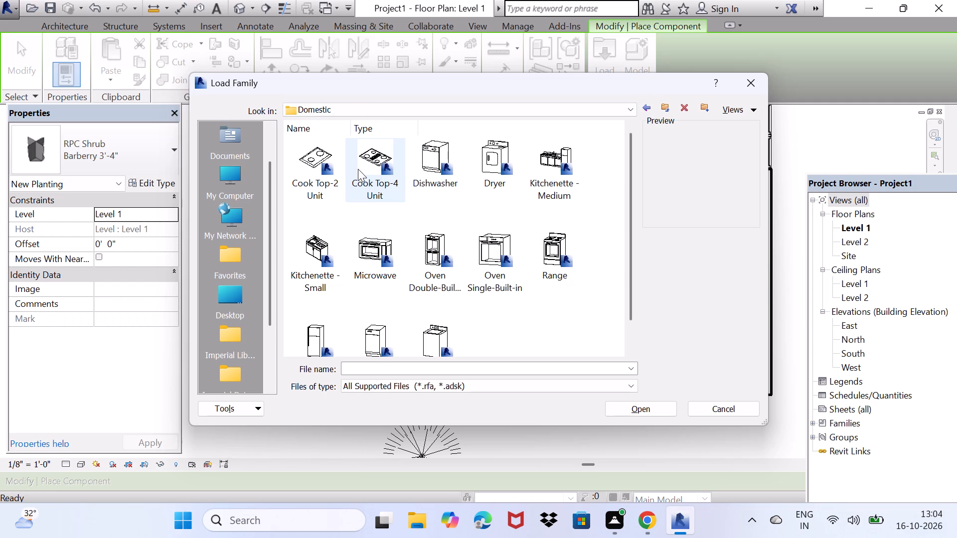
left_click(634, 409)
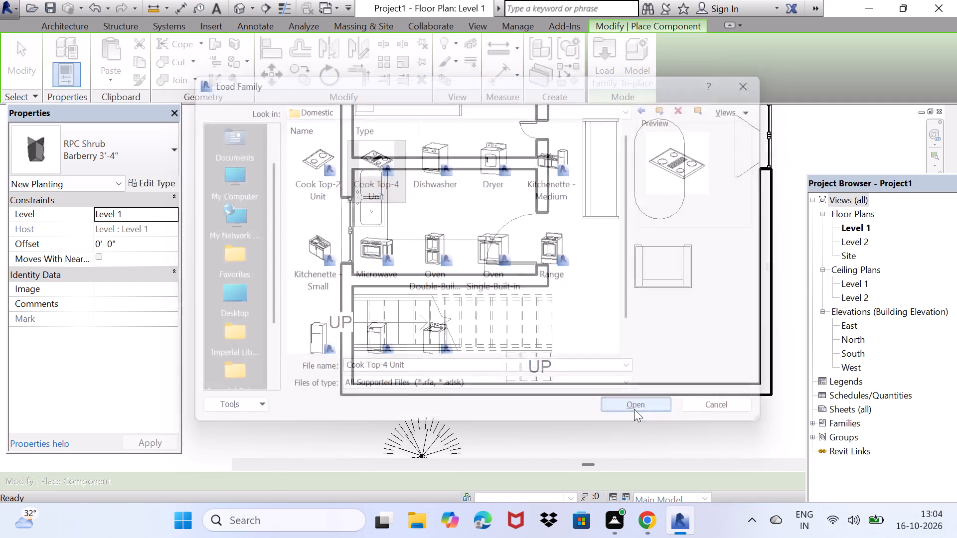
Place the 36" x 20" Cook Top-4 Unit on the kitchen counter along the south wall.
scroll(417, 258, "up", 3)
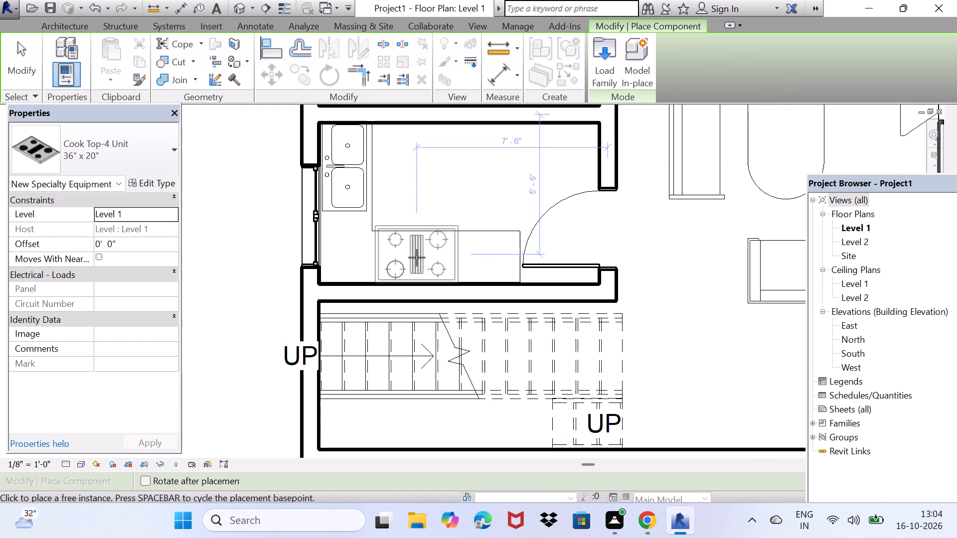
scroll(417, 258, "up", 5)
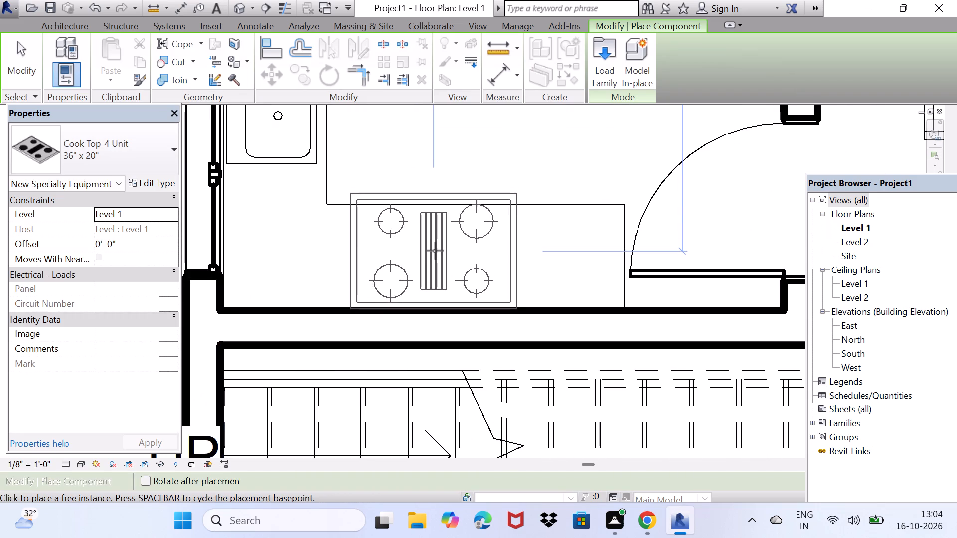
left_click(445, 253)
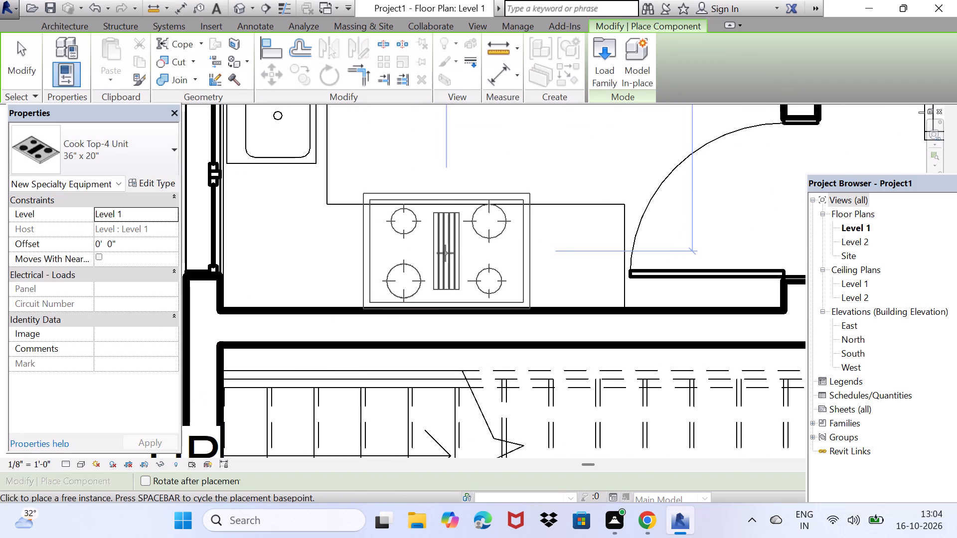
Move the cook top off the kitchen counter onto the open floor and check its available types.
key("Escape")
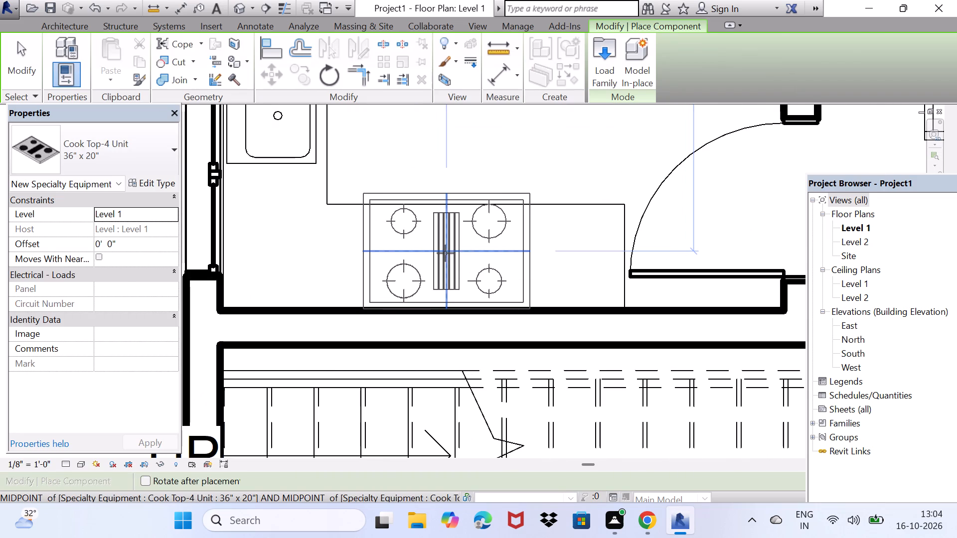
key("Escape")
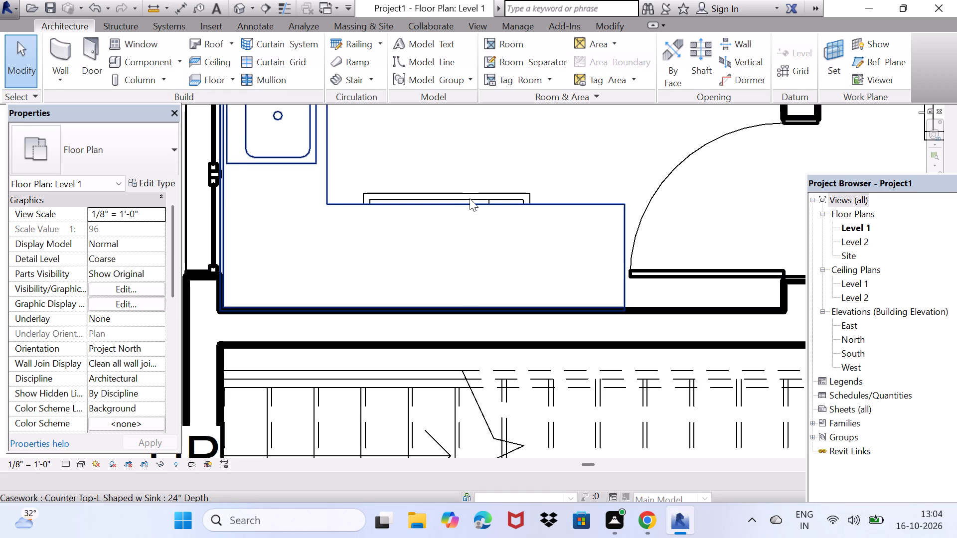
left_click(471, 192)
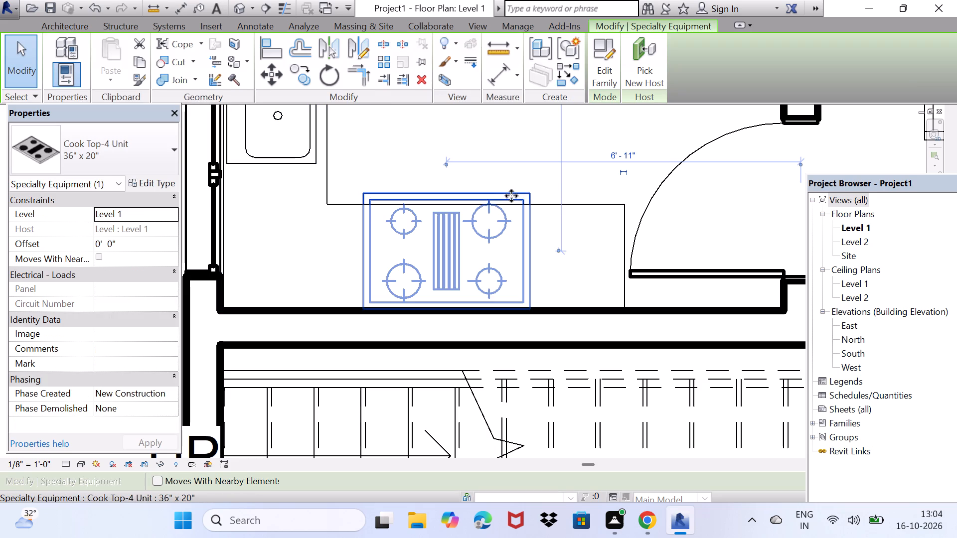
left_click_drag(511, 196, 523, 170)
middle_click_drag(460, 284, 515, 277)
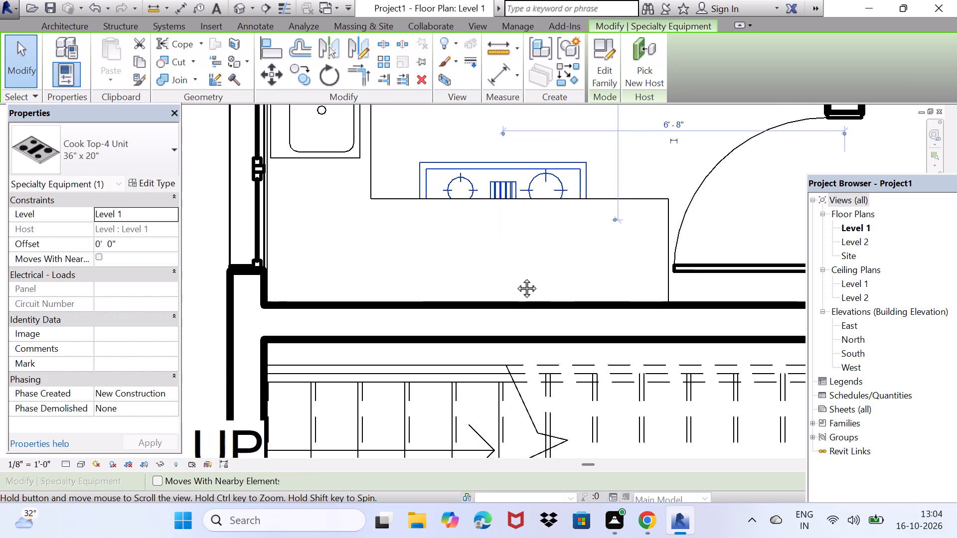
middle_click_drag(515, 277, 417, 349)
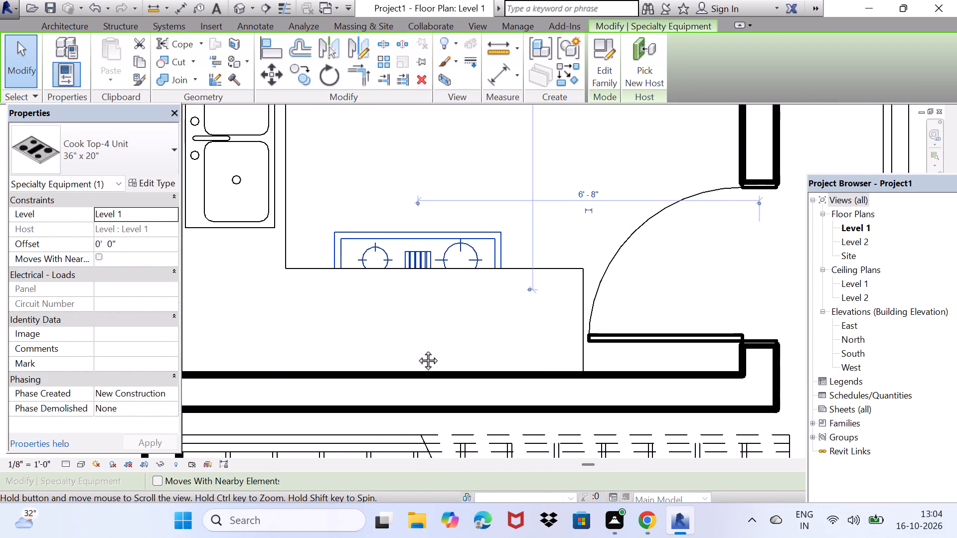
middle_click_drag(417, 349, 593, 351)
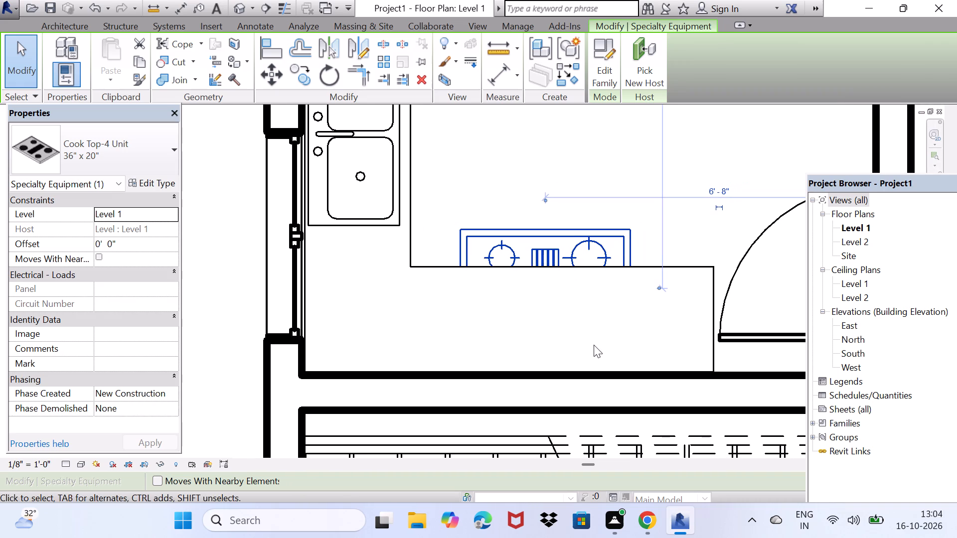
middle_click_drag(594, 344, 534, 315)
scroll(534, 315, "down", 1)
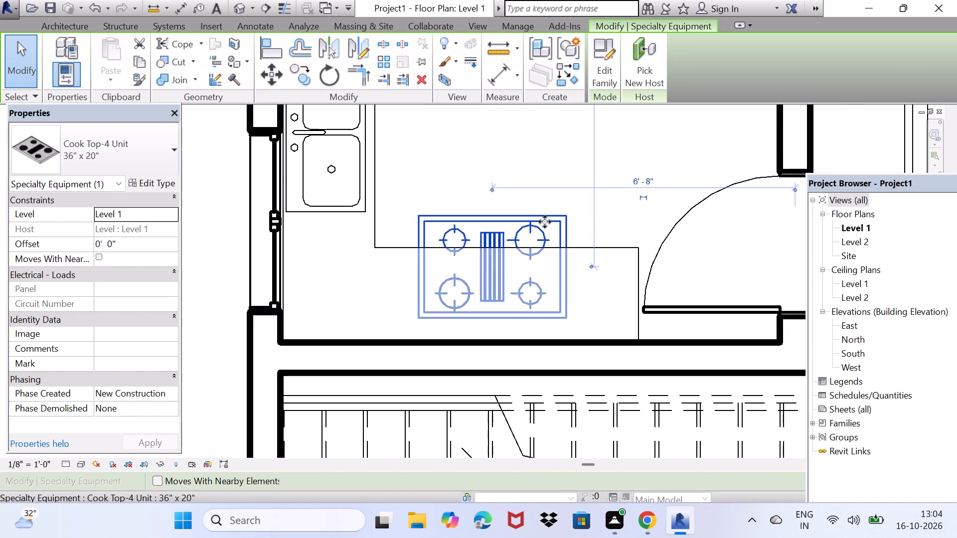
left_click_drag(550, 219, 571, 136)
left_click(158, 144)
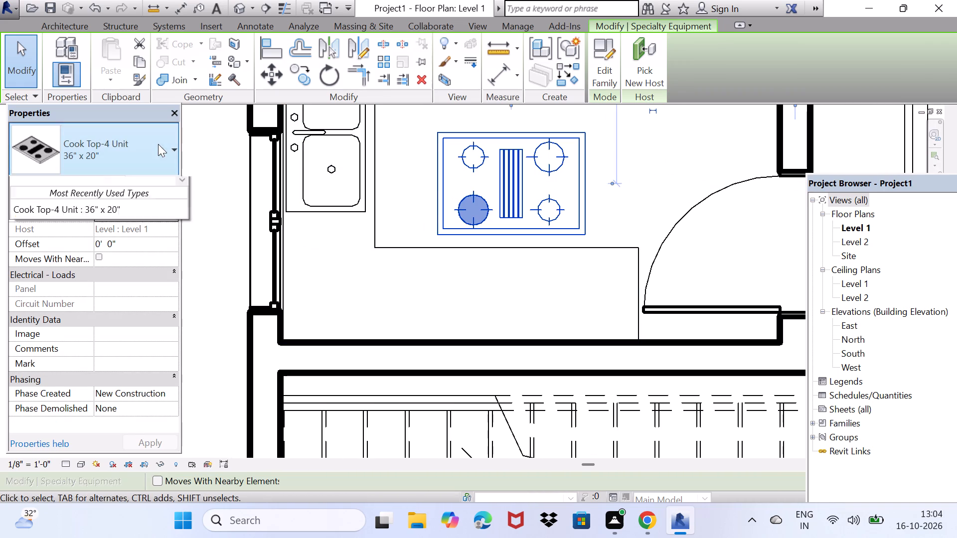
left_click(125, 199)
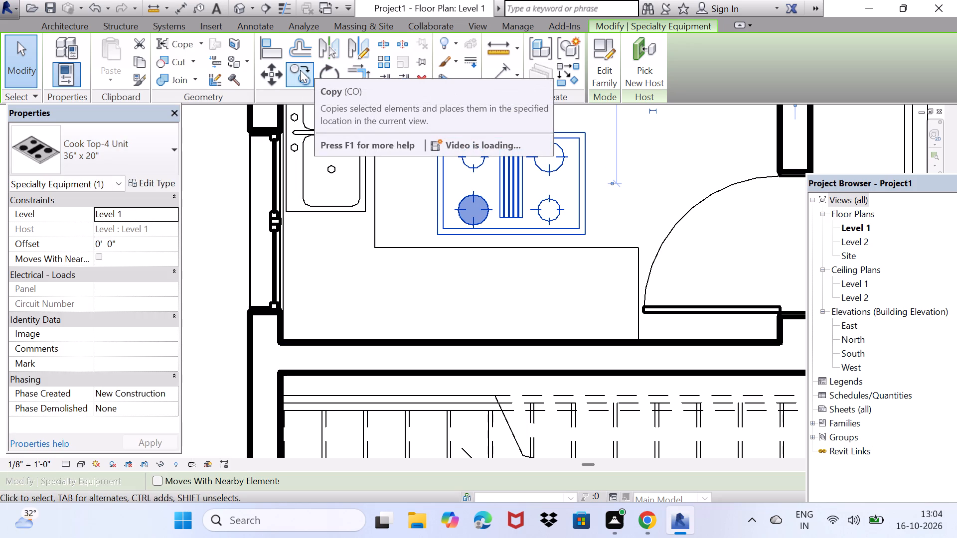
Move the cook top back onto the counter near the south wall, its centre about 6' 2" from the door-side wall.
key("s")
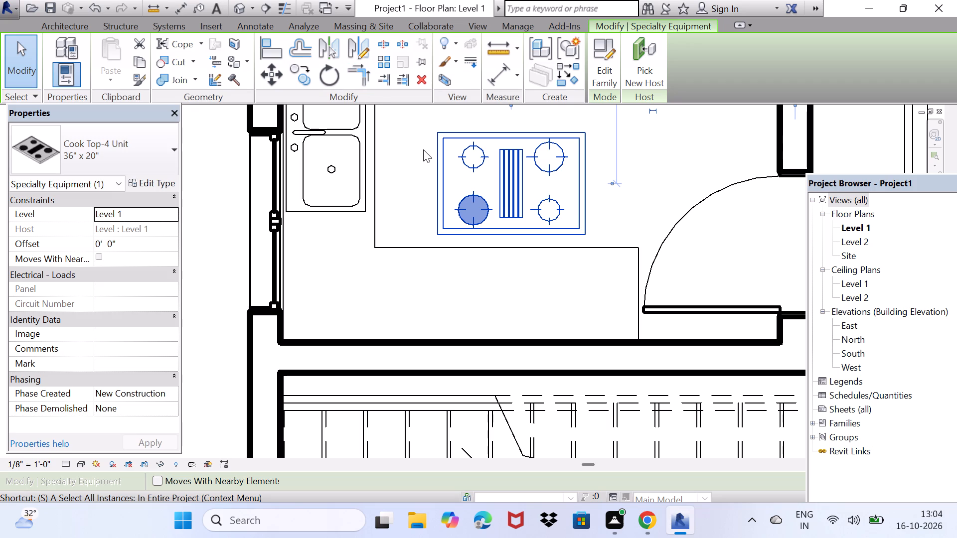
left_click_drag(435, 133, 473, 168)
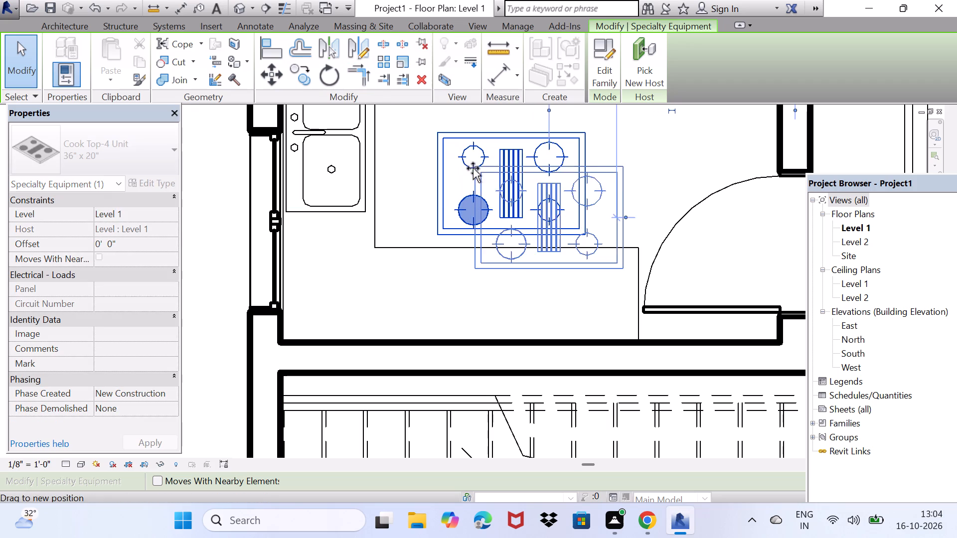
left_click_drag(473, 168, 438, 236)
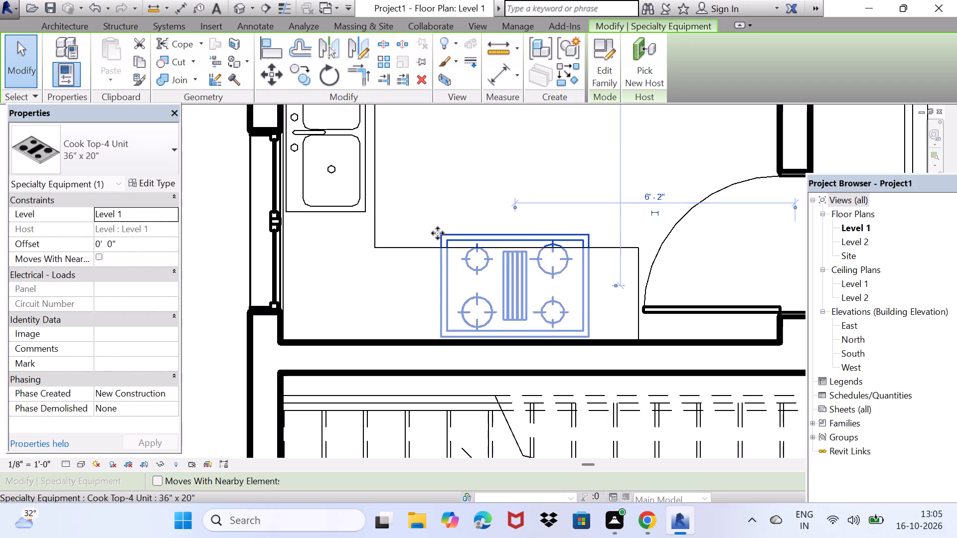
Open the default 3D view and examine the furnished rooms and stair from above, ending at the kitchen counter and cook top.
middle_click_drag(553, 221, 506, 224)
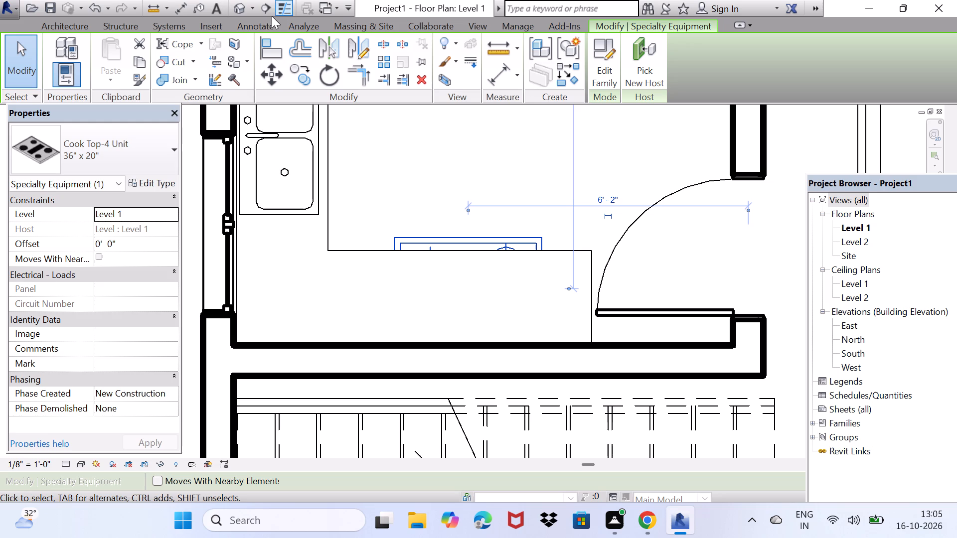
left_click(242, 7)
scroll(455, 285, "up", 2)
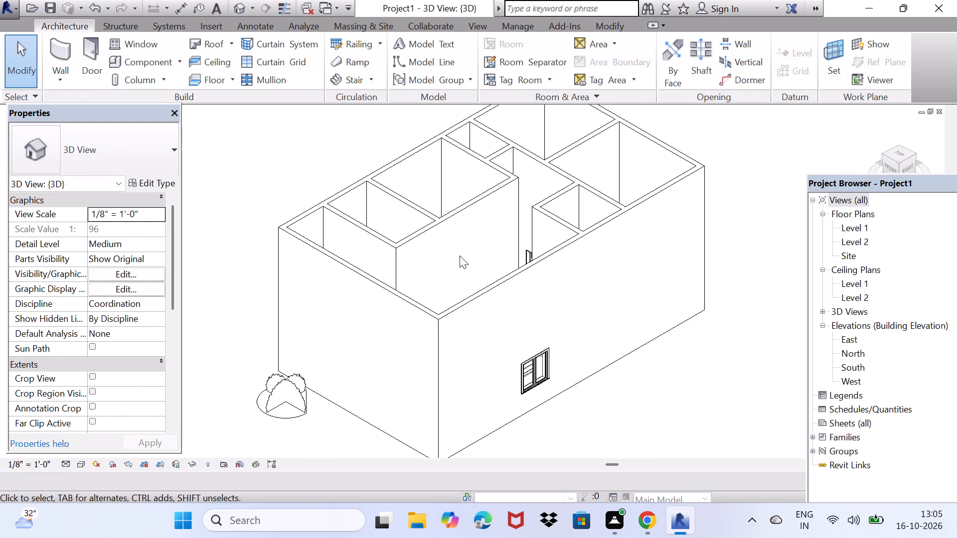
middle_click_drag(461, 256, 751, 483)
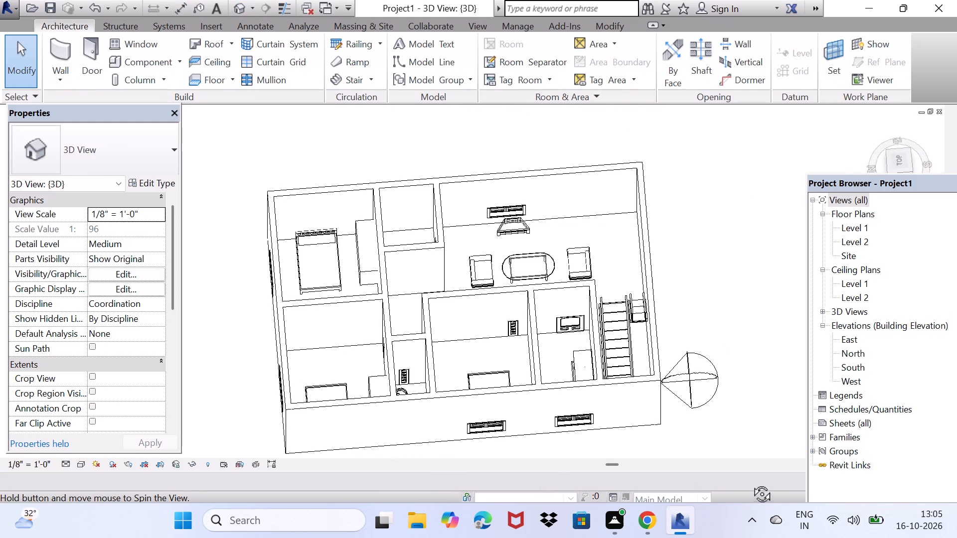
middle_click_drag(751, 483, 696, 495)
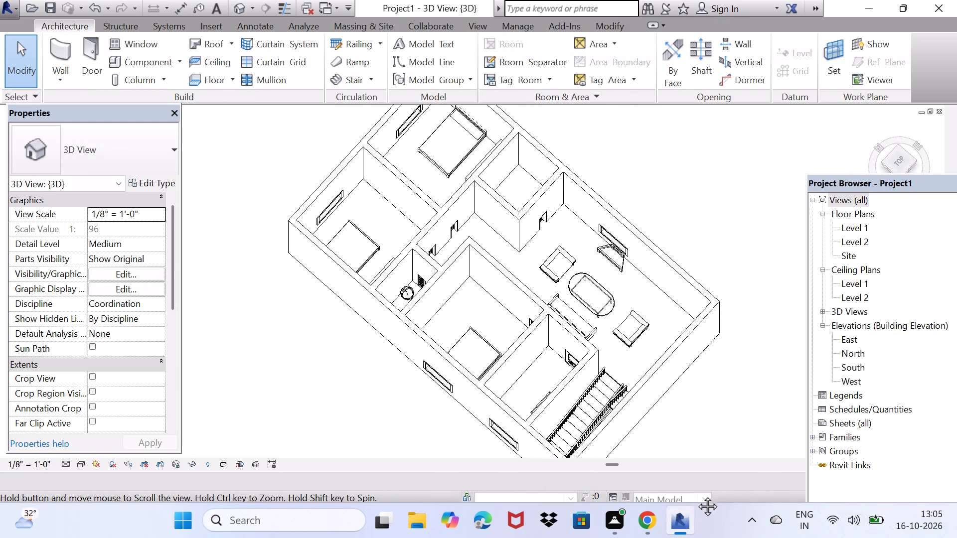
middle_click_drag(696, 495, 695, 490)
middle_click_drag(480, 338, 630, 363)
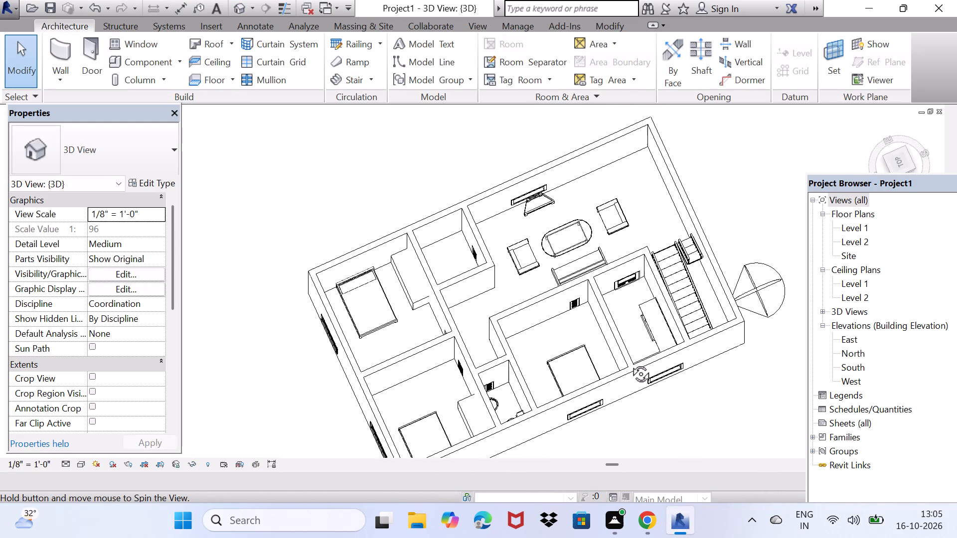
middle_click_drag(630, 363, 644, 346)
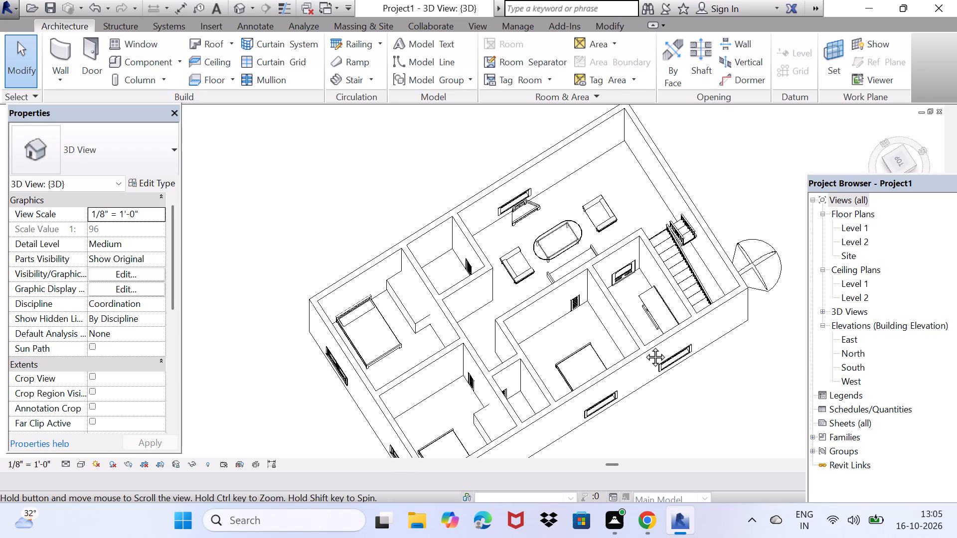
middle_click_drag(644, 346, 644, 341)
scroll(660, 276, "up", 3)
scroll(677, 219, "up", 4)
middle_click_drag(663, 218, 688, 256)
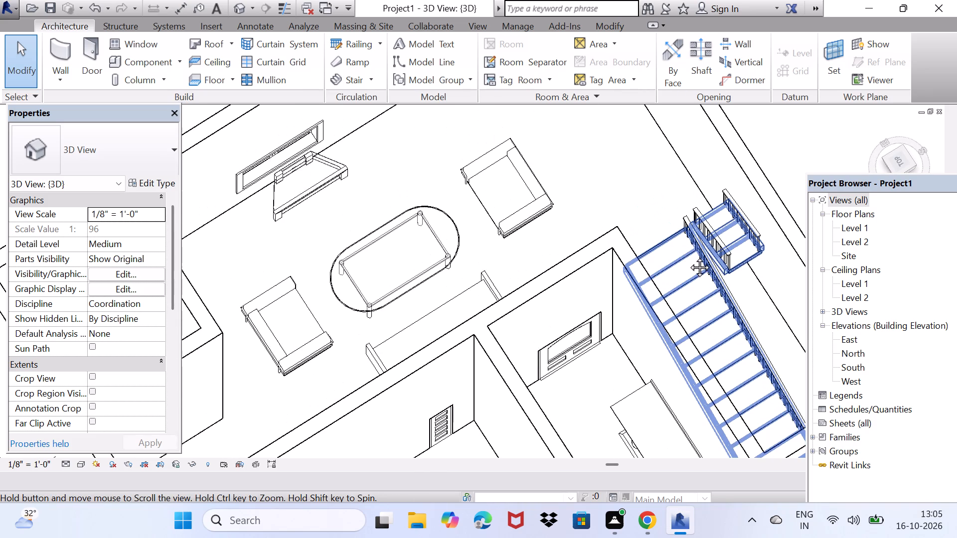
middle_click_drag(688, 256, 688, 258)
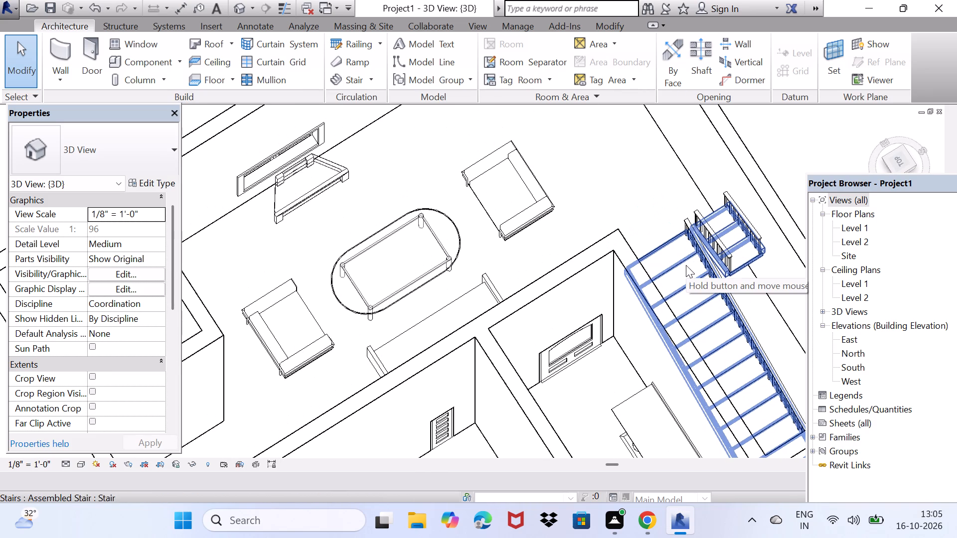
scroll(496, 266, "down", 3)
middle_click_drag(470, 301, 522, 228)
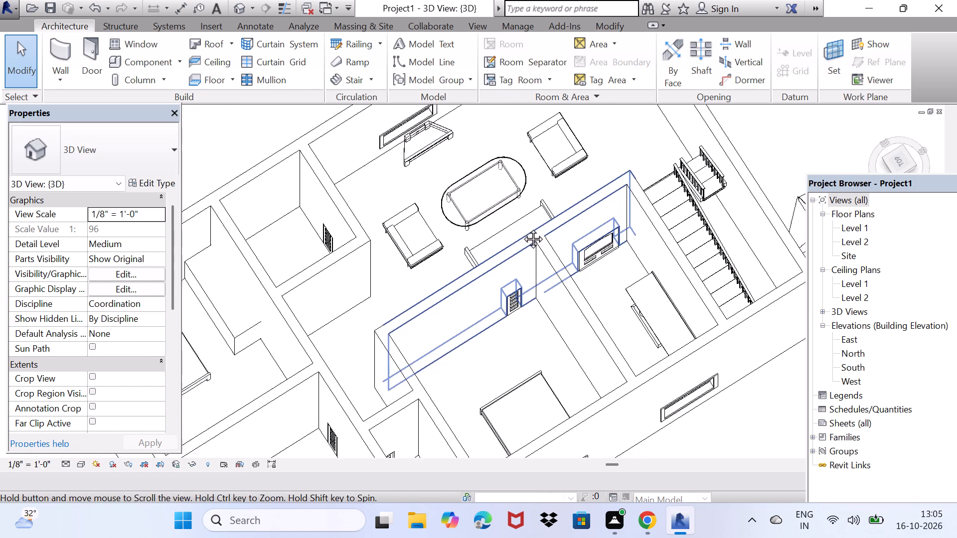
middle_click_drag(522, 228, 506, 213)
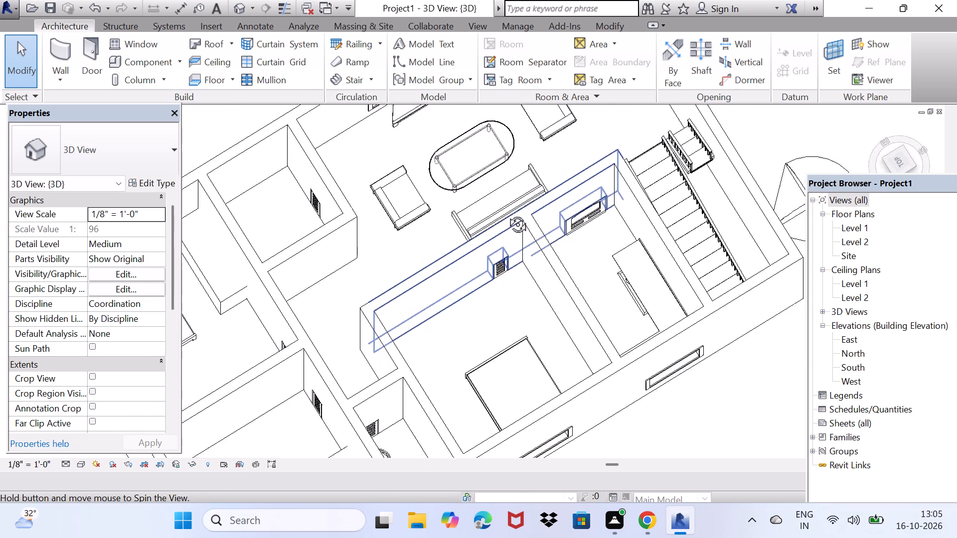
middle_click_drag(506, 213, 576, 184)
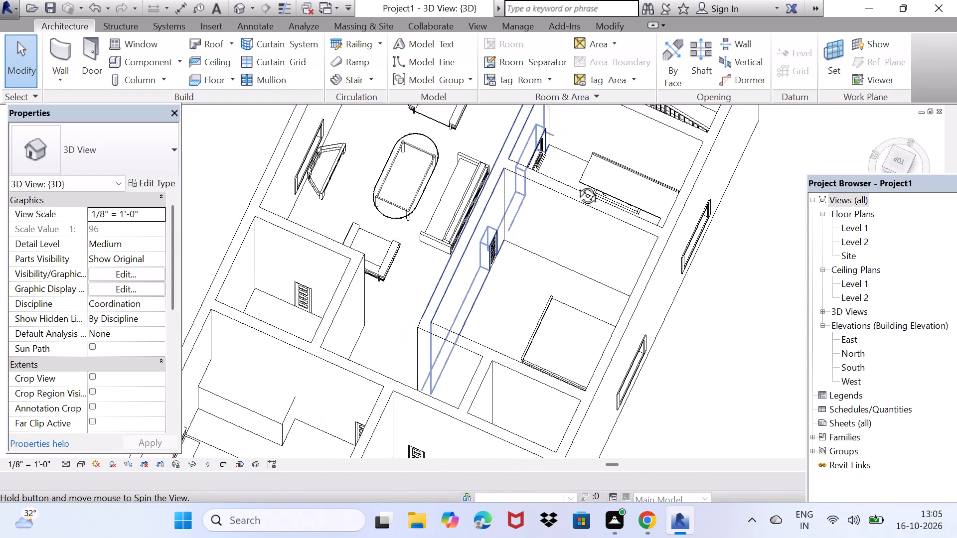
middle_click_drag(576, 184, 621, 220)
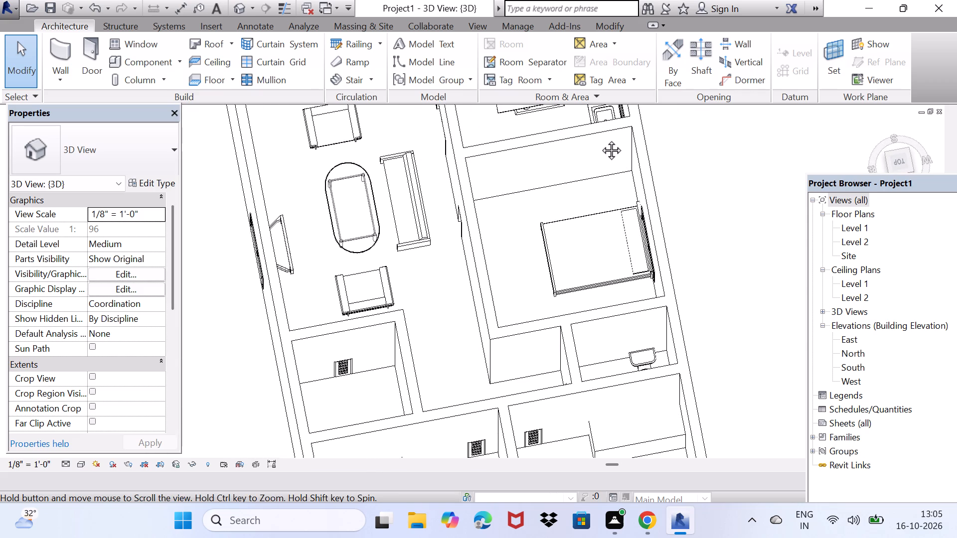
scroll(486, 259, "up", 7)
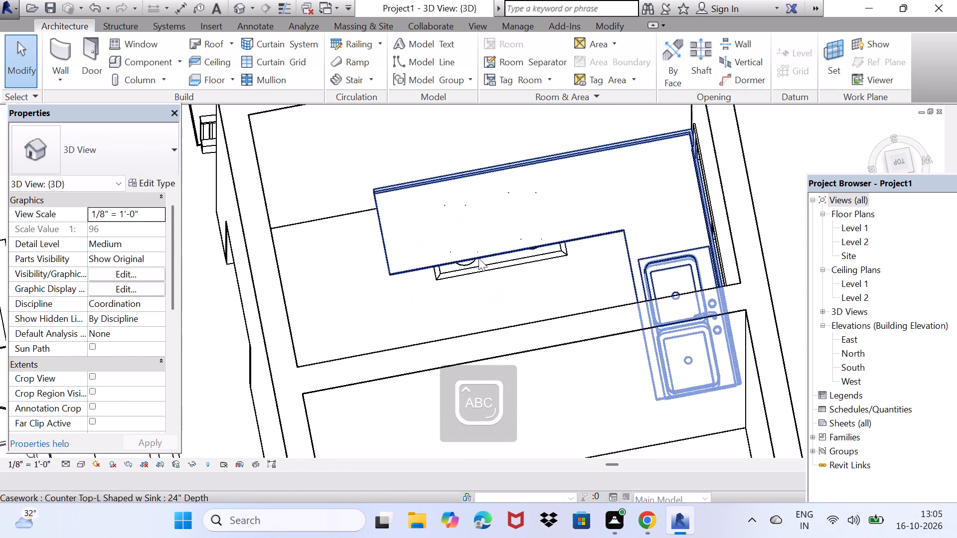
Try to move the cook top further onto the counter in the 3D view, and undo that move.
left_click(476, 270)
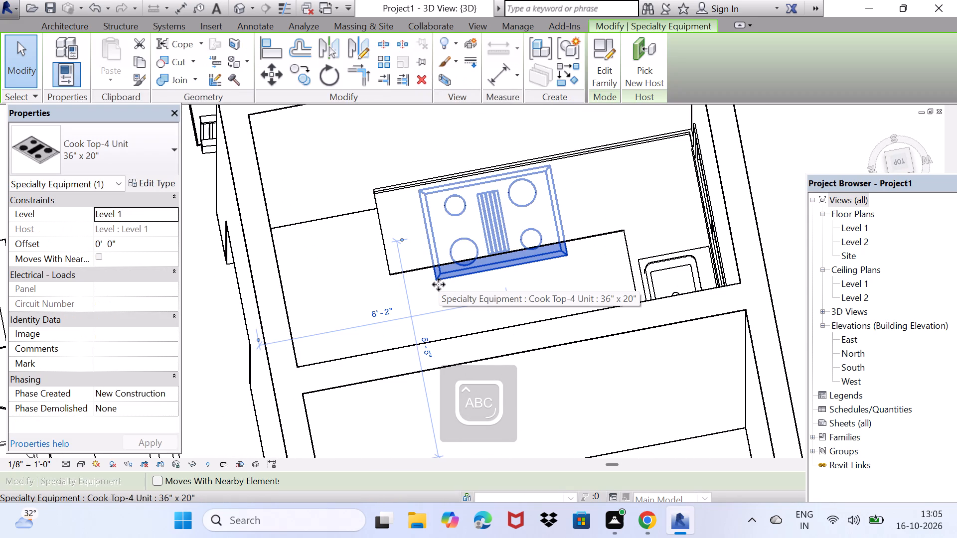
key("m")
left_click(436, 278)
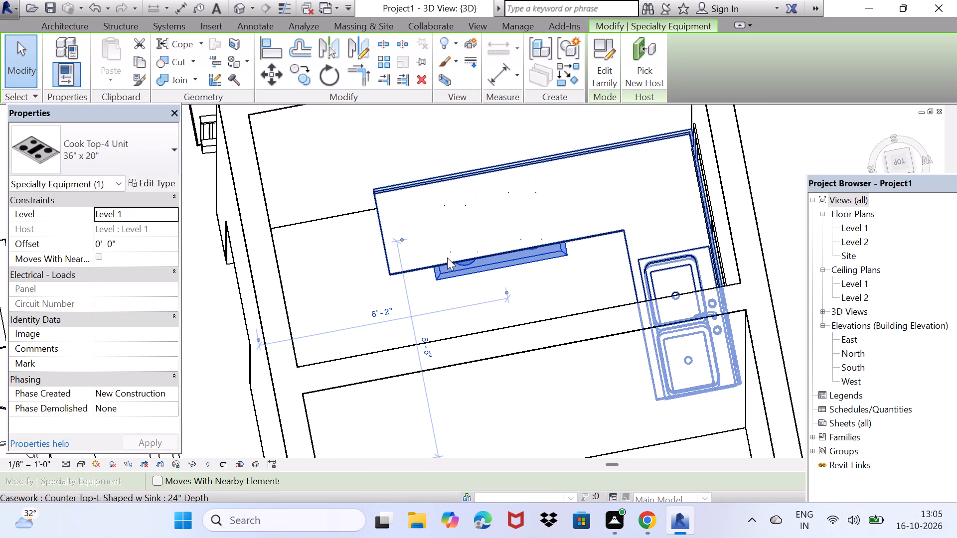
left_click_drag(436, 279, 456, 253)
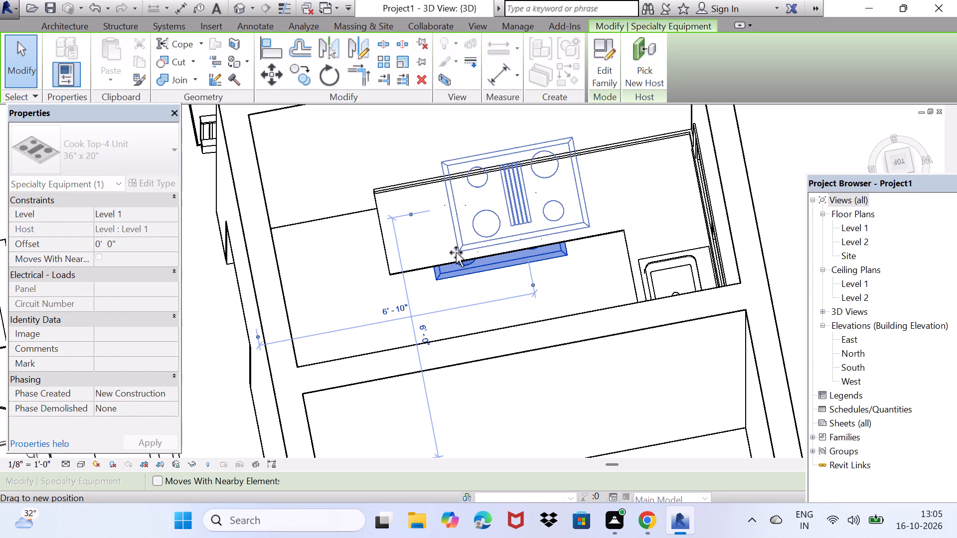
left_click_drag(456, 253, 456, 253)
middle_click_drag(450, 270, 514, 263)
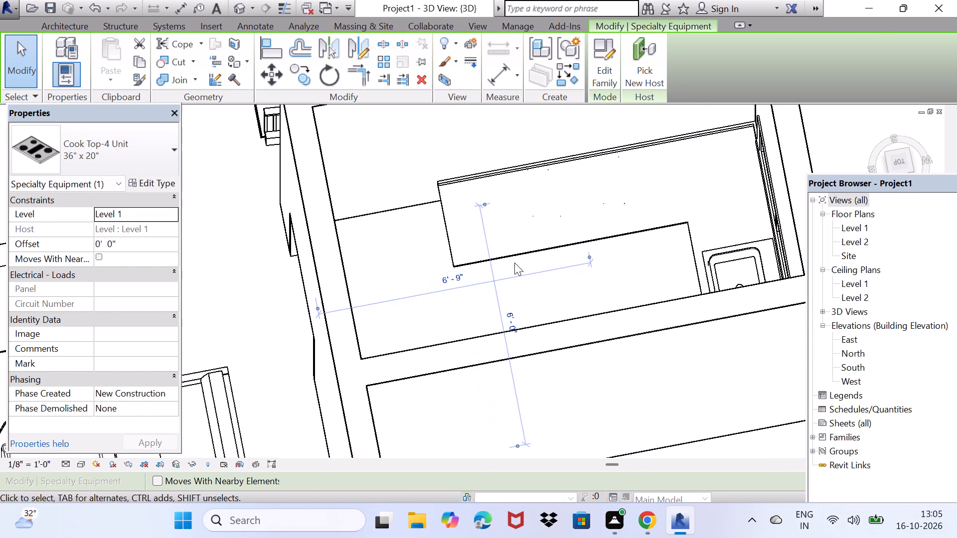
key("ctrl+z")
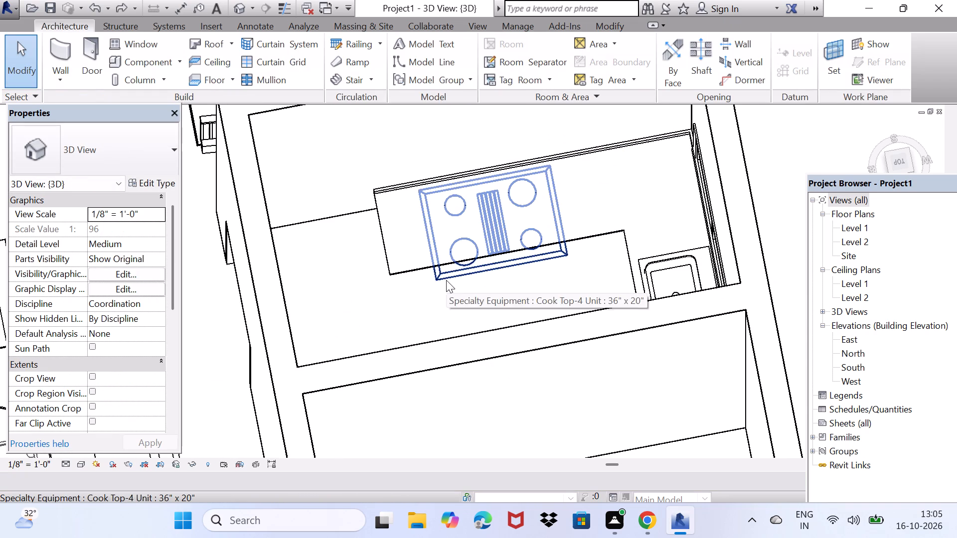
Set the cook top's offset from Level 1 to 3' and inspect it on the counter in 3D.
left_click(440, 277)
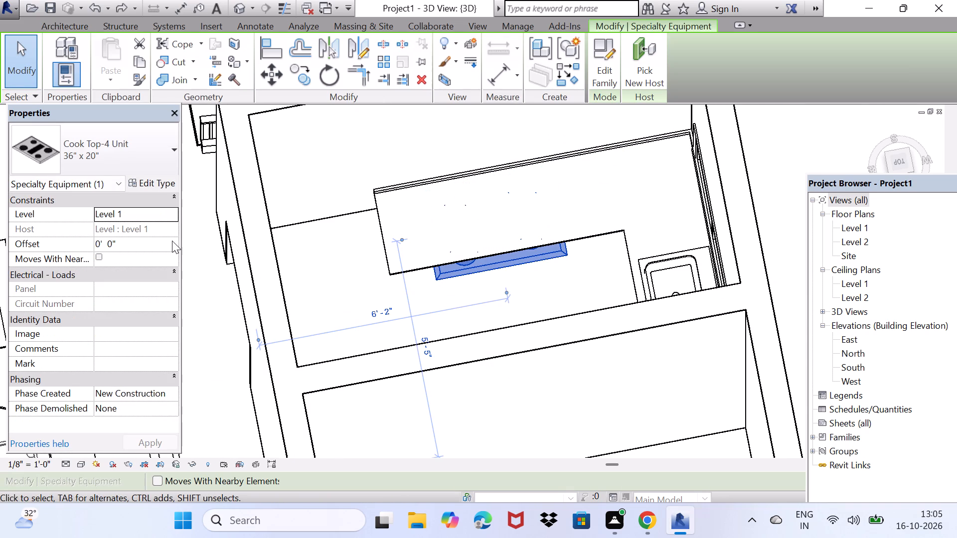
left_click(160, 245)
key("BackSpace")
key("BackSpace")
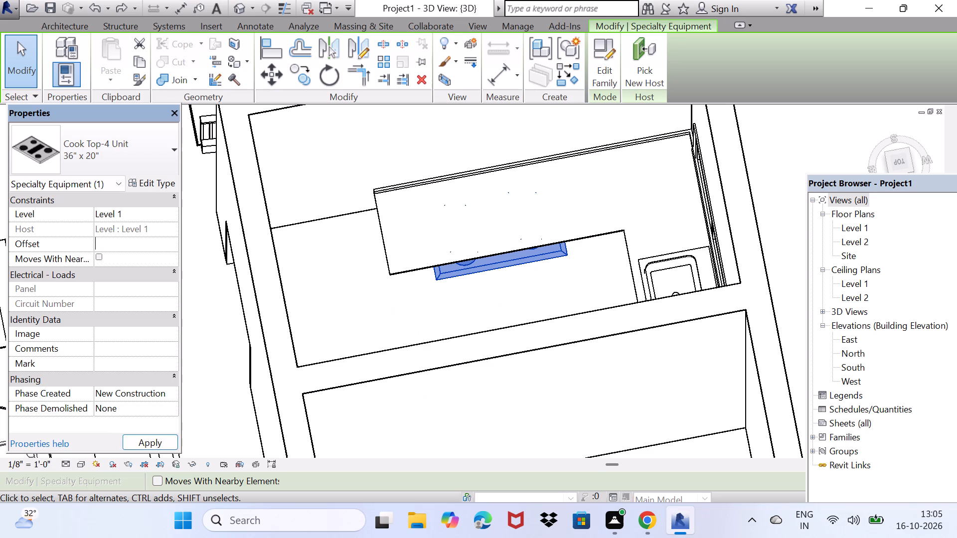
type("3'")
key("Return")
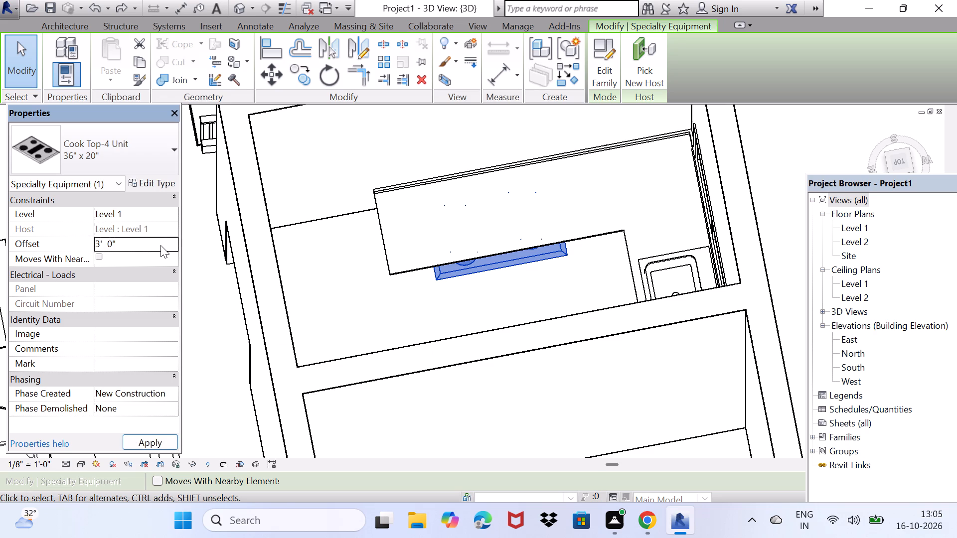
left_click_drag(311, 310, 325, 305)
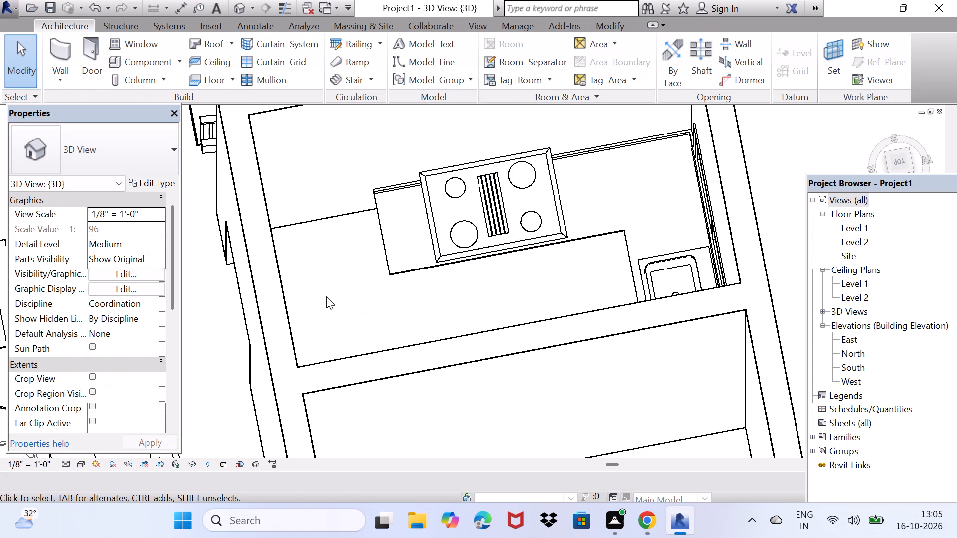
middle_click_drag(343, 303, 464, 259)
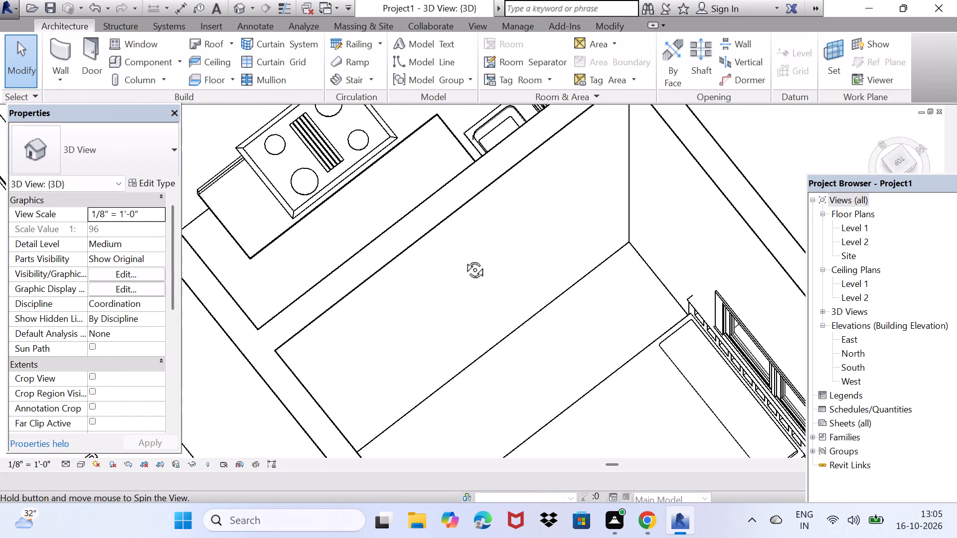
Open the Level 1 floor plan and flip the stair's up direction so the climb starts on its short run beside the south wall.
middle_click_drag(464, 259, 463, 210)
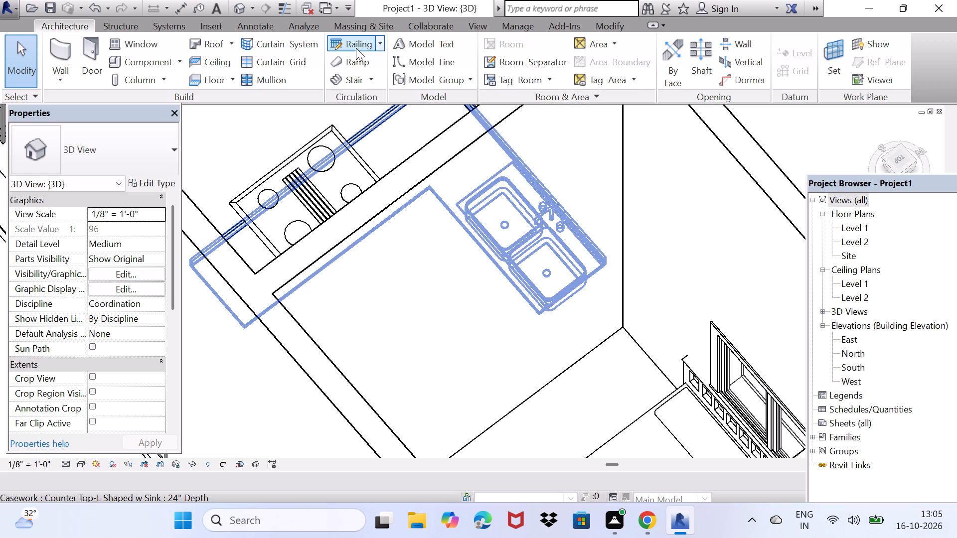
double_click(861, 229)
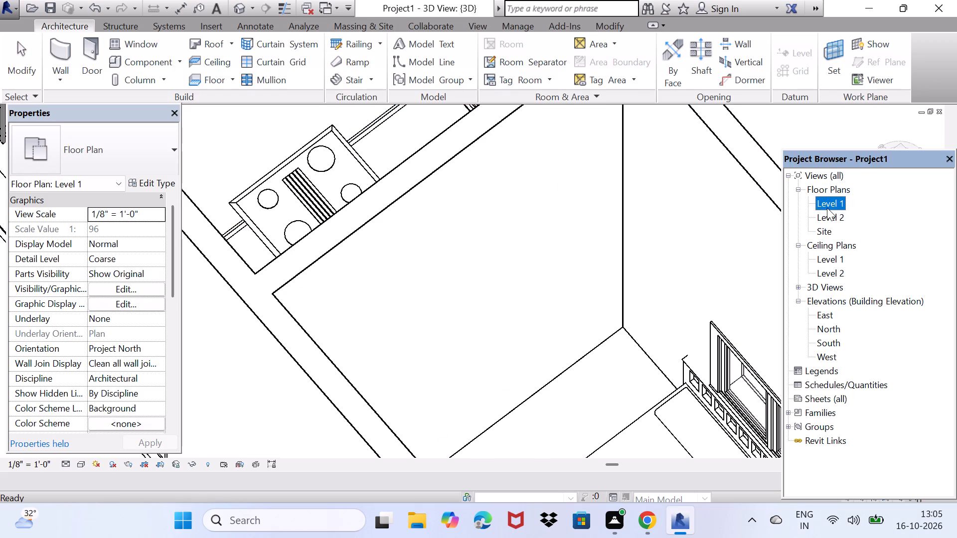
double_click(827, 208)
scroll(435, 327, "down", 3)
middle_click_drag(478, 303, 459, 317)
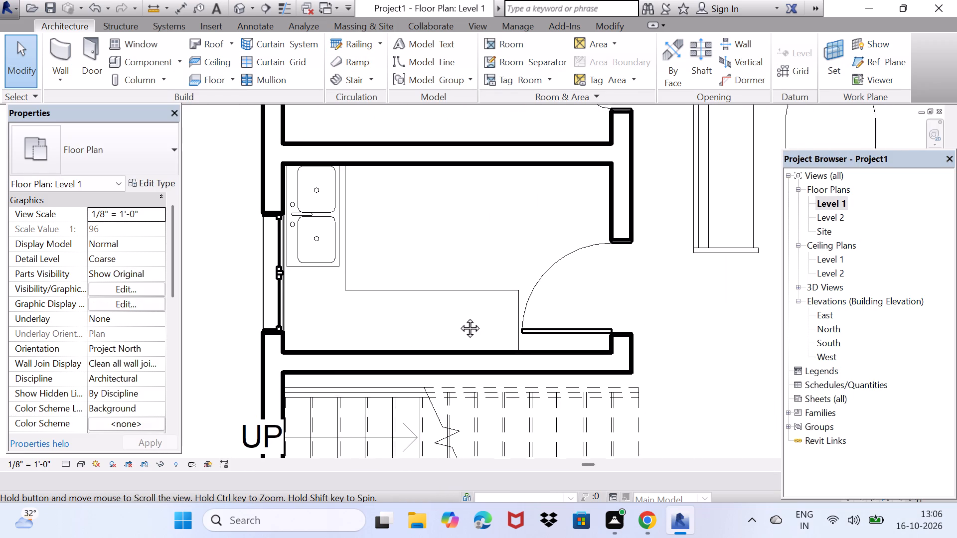
middle_click_drag(459, 317, 620, 272)
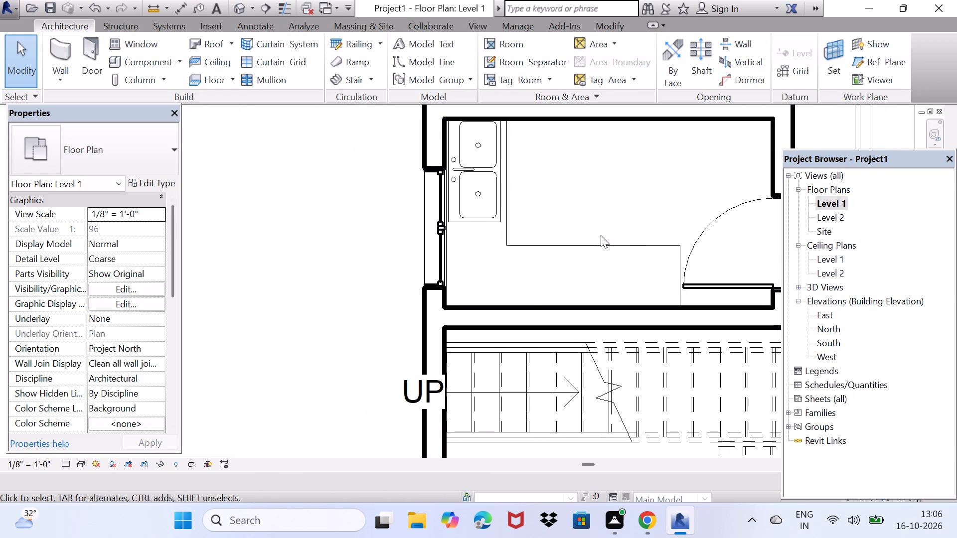
middle_click_drag(654, 262, 471, 271, "shift")
scroll(471, 271, "down", 3, "shift")
scroll(467, 268, "down", 3)
scroll(489, 382, "up", 4)
left_click(508, 370)
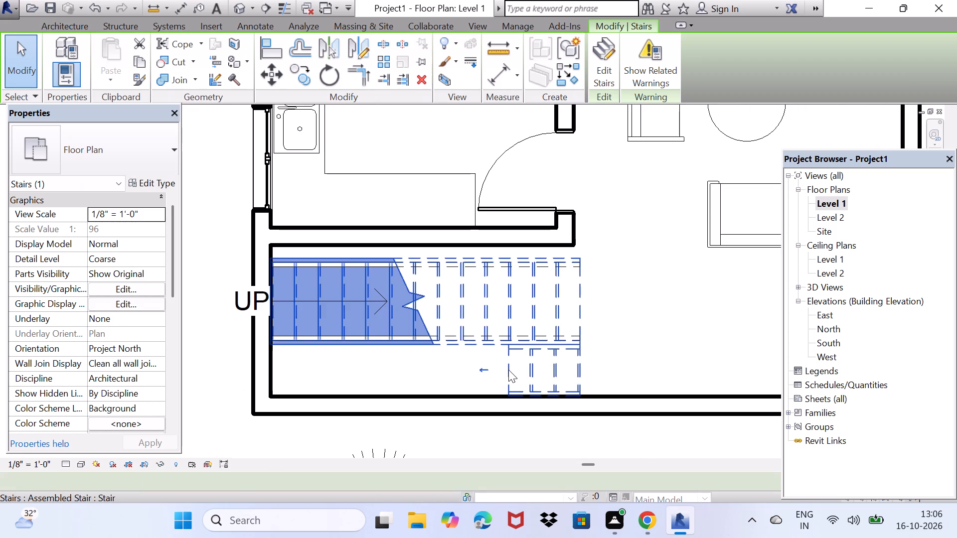
left_click_drag(483, 370, 445, 373)
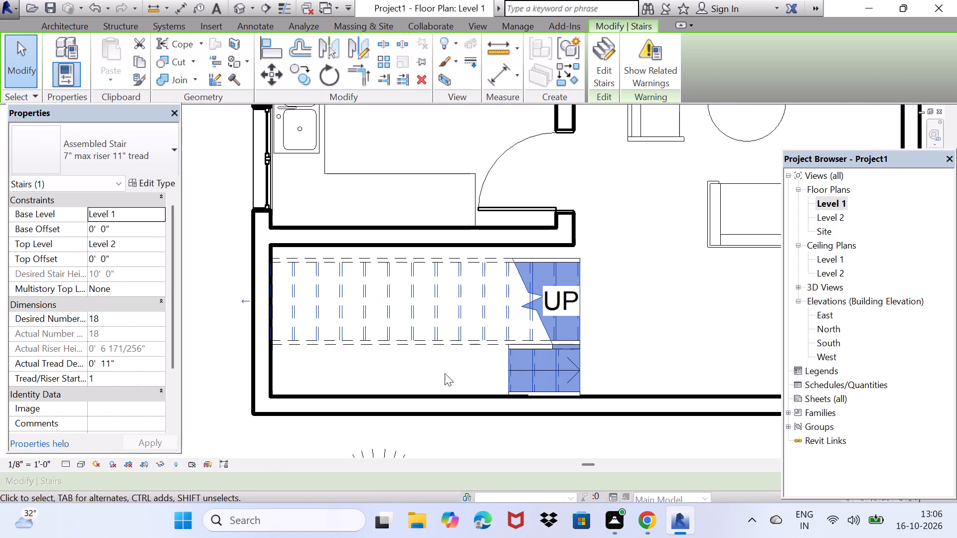
left_click_drag(445, 373, 400, 376)
scroll(571, 354, "down", 2)
key("space")
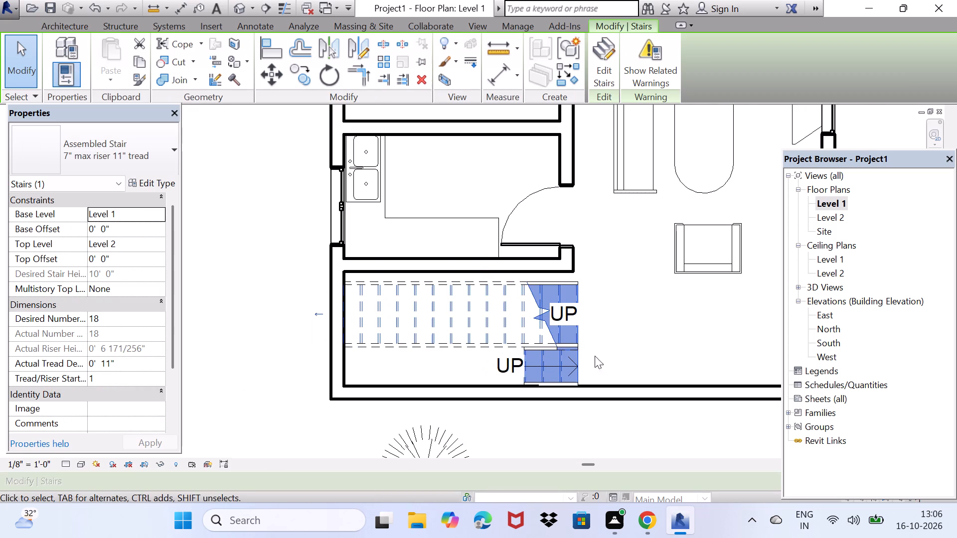
scroll(575, 348, "up", 2)
key("Escape")
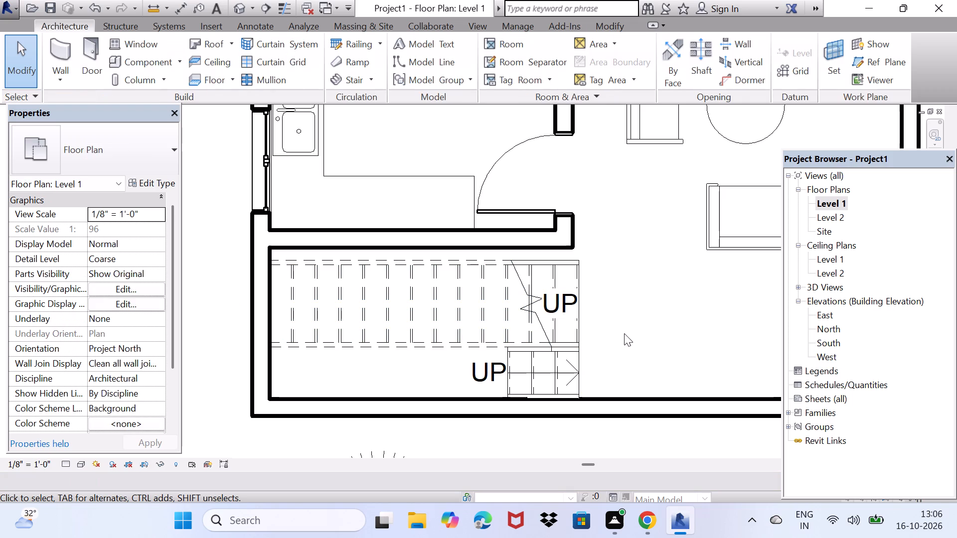
Load the residential Door-Interior-Double-Sliding-2_Panel-Wood family in the 48" x 80" type for door placement.
scroll(639, 324, "down", 3)
middle_click_drag(634, 324, 432, 365)
scroll(432, 365, "down", 2)
scroll(479, 407, "up", 1)
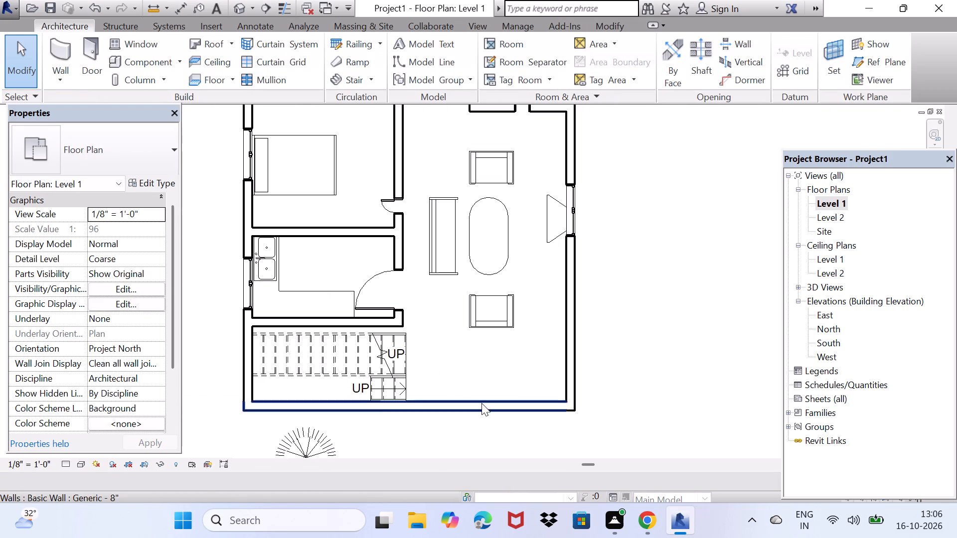
scroll(481, 403, "up", 2)
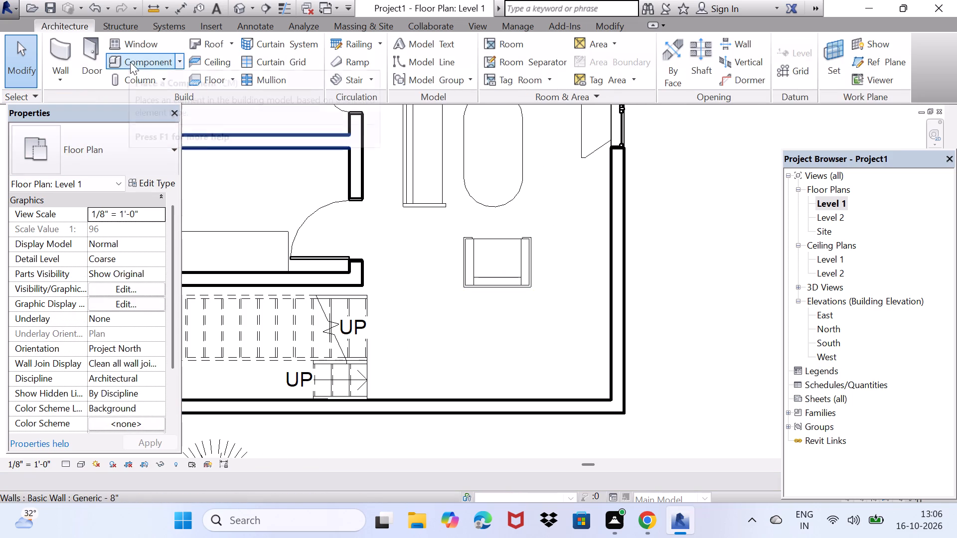
double_click(97, 55)
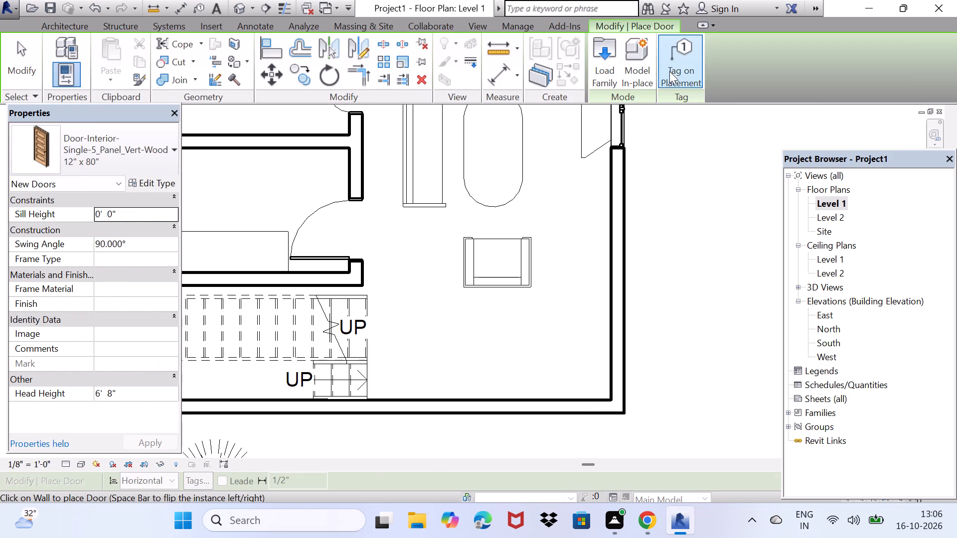
left_click(613, 45)
left_click(613, 45)
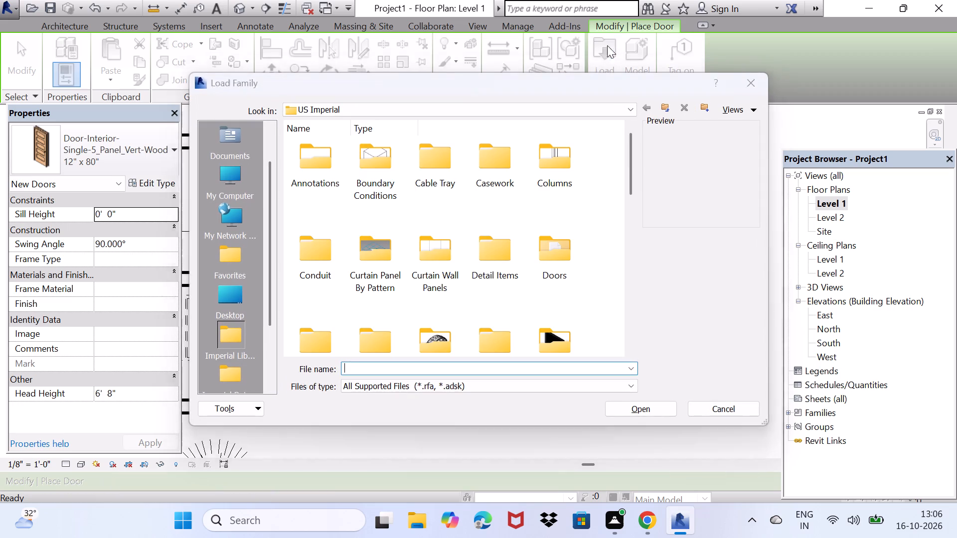
scroll(521, 248, "down", 1)
scroll(544, 151, "up", 1)
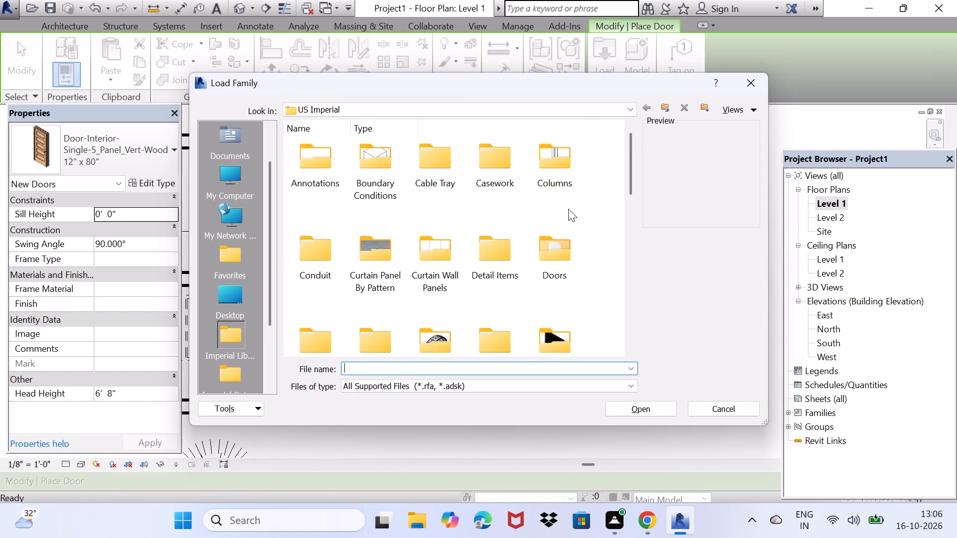
double_click(555, 234)
scroll(550, 250, "down", 1)
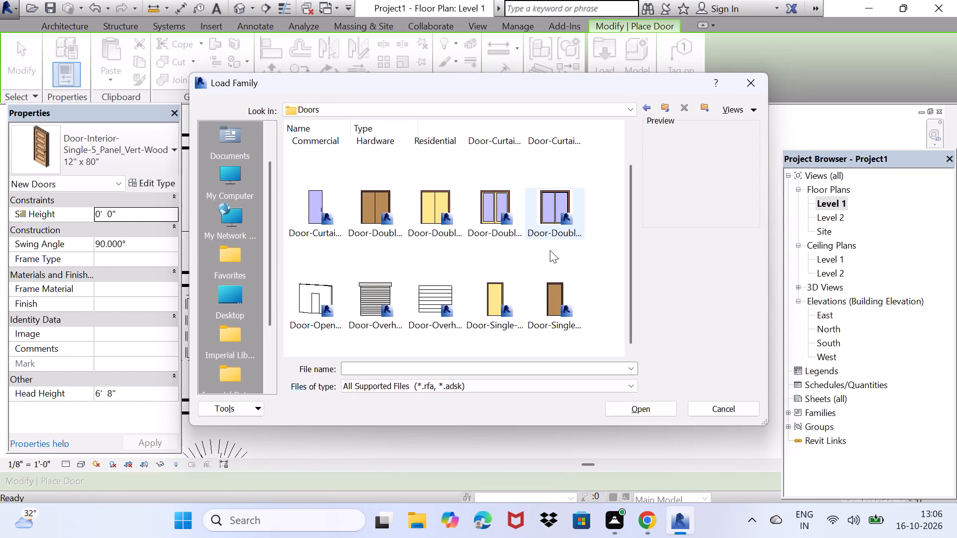
scroll(408, 192, "up", 1)
double_click(429, 164)
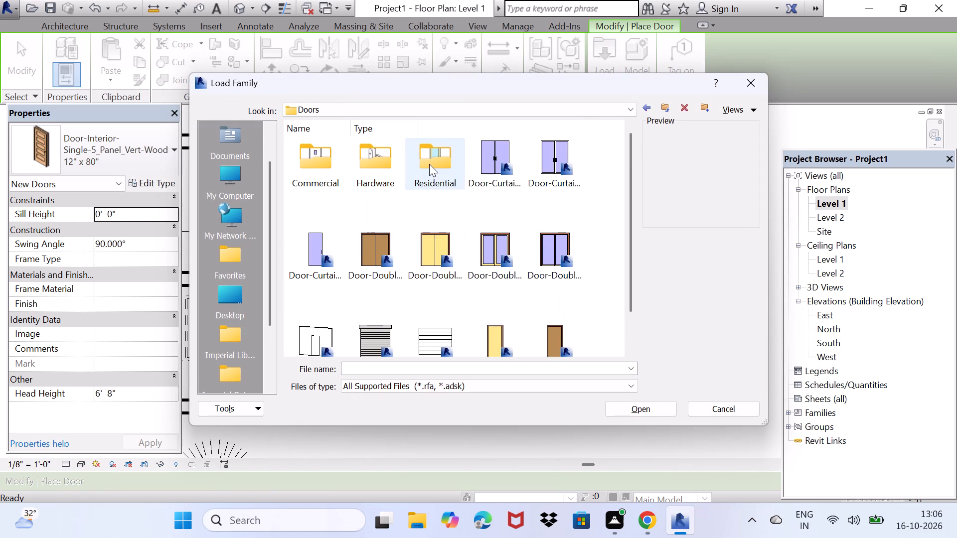
double_click(427, 163)
scroll(509, 222, "down", 1)
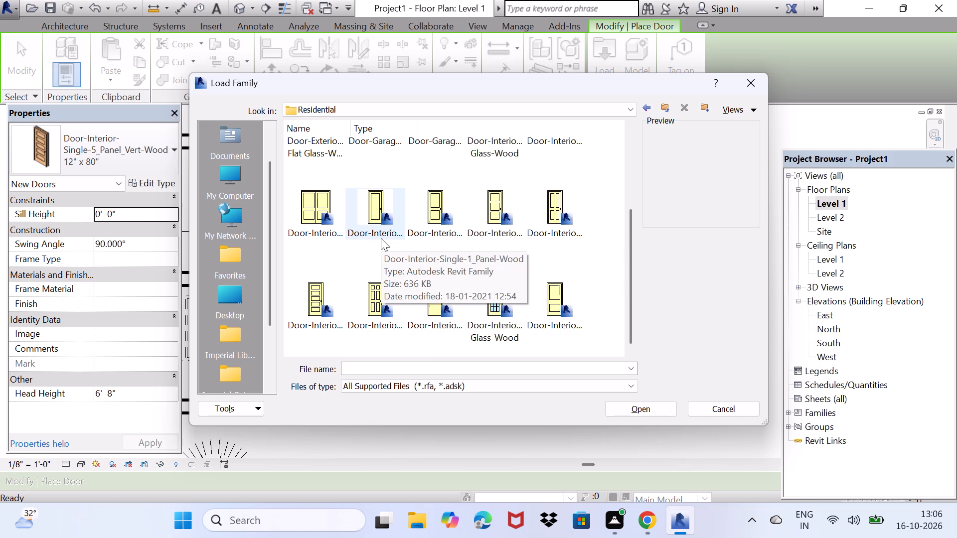
scroll(381, 238, "down", 1)
left_click(313, 199)
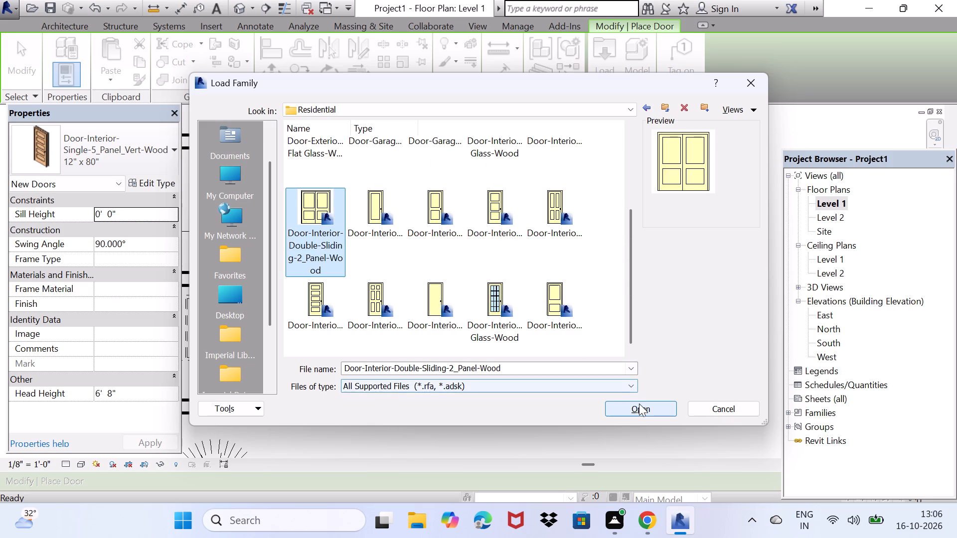
left_click(639, 406)
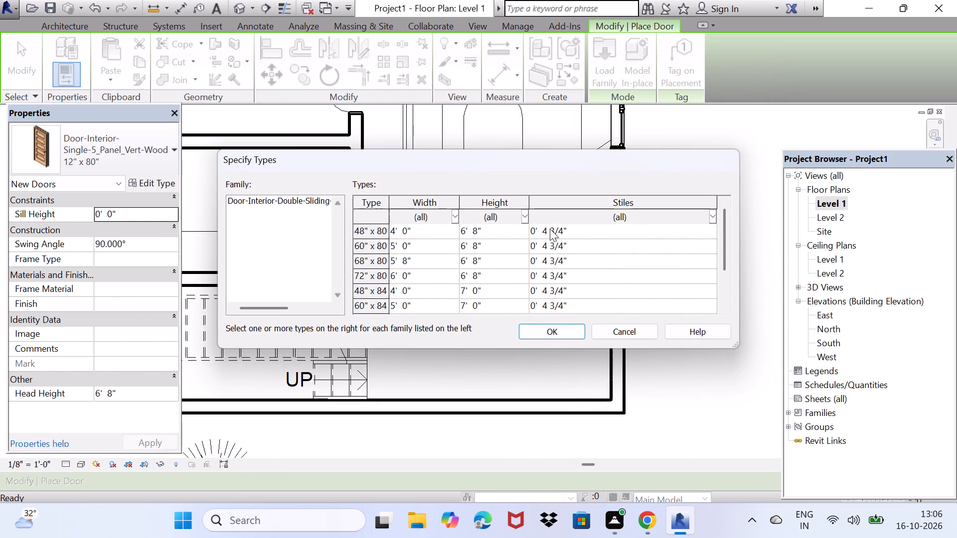
left_click(550, 229)
left_click(548, 325)
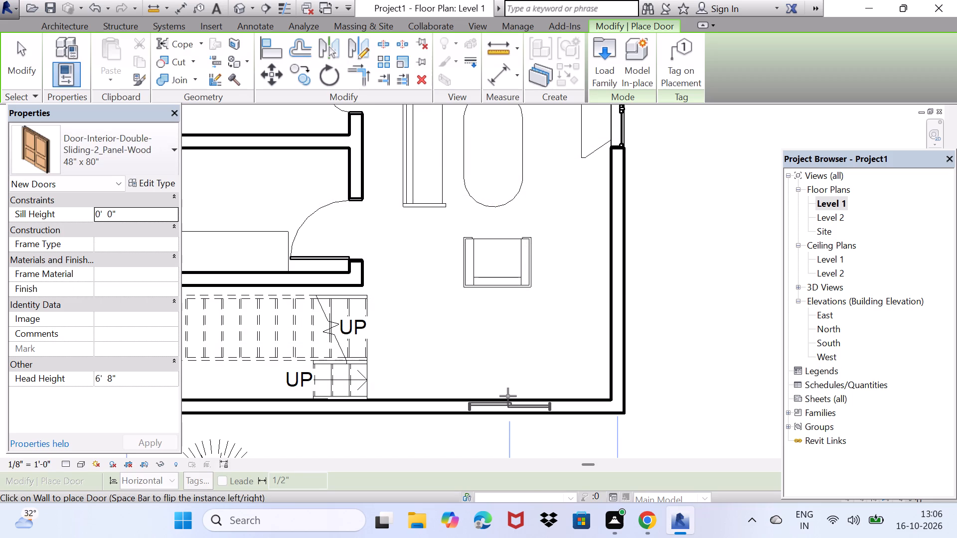
Place the 48" x 80" double sliding door in the south wall, its centre about 5' 6" from the east wall.
left_click(508, 397)
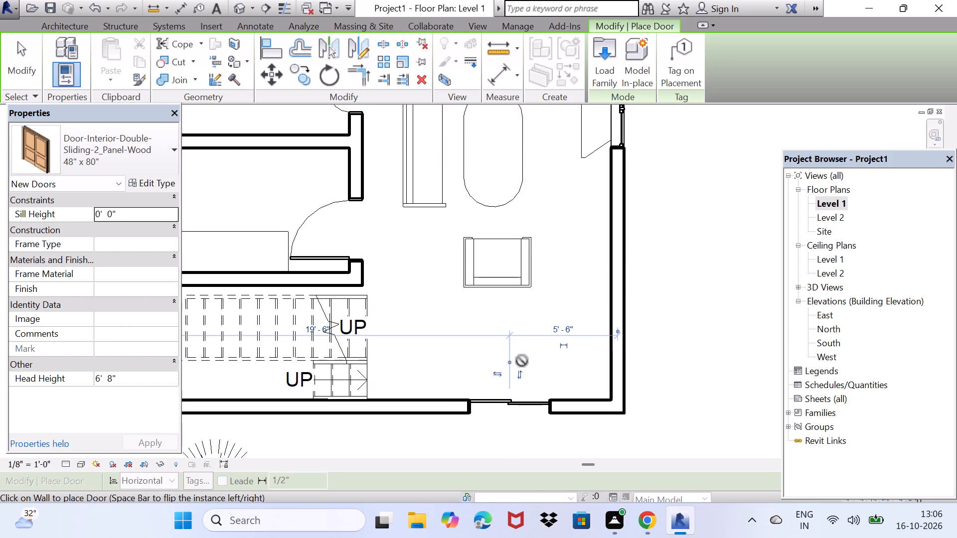
key("space")
key("Escape")
key("Escape")
Create a straight 4' long, 3' wide ramp run across the sliding door opening in the south wall, and finish the sketch.
scroll(492, 330, "down", 2)
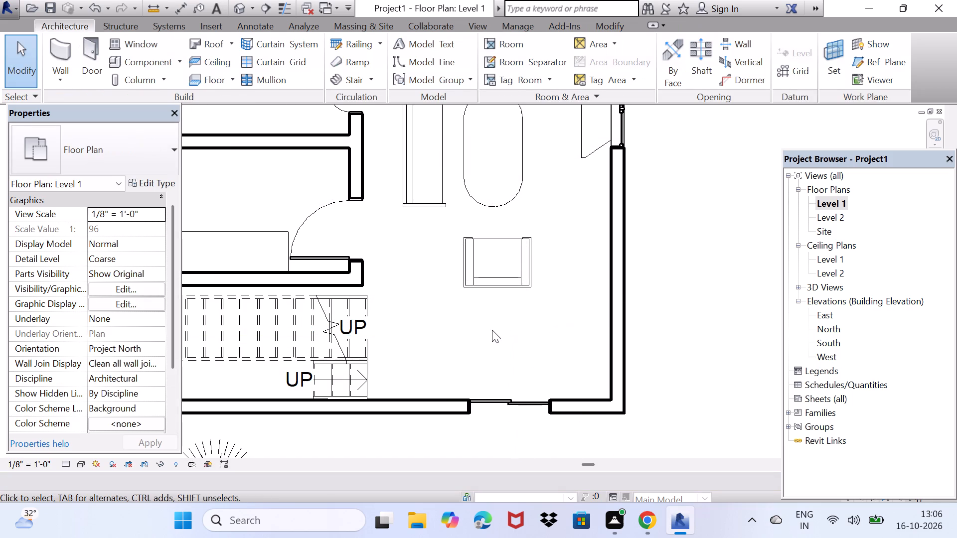
scroll(492, 330, "down", 3)
middle_click_drag(534, 335, 573, 291)
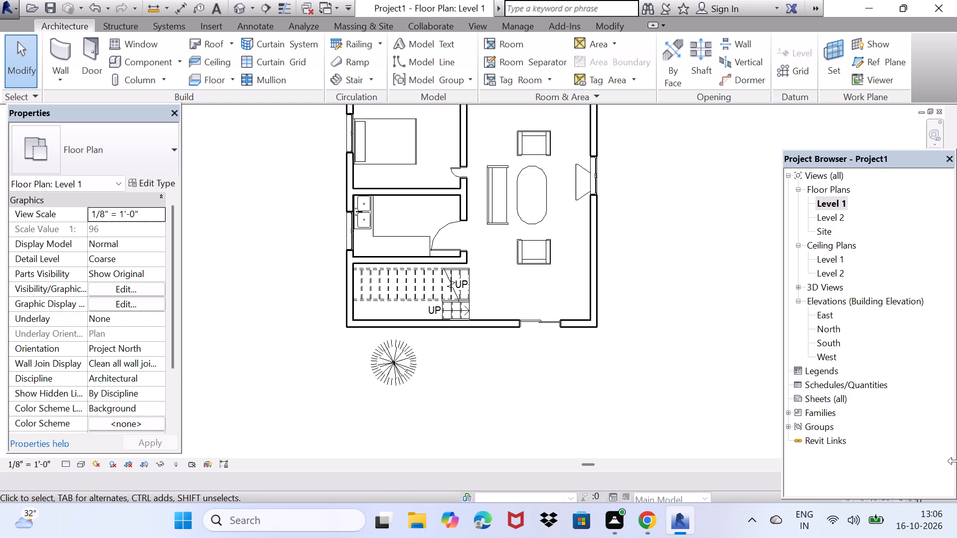
left_click(340, 59)
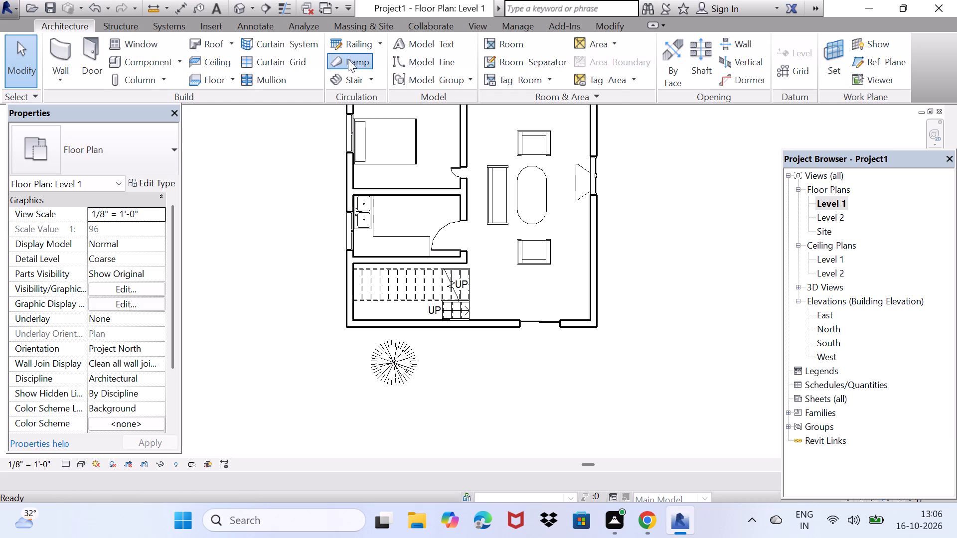
left_click(520, 328)
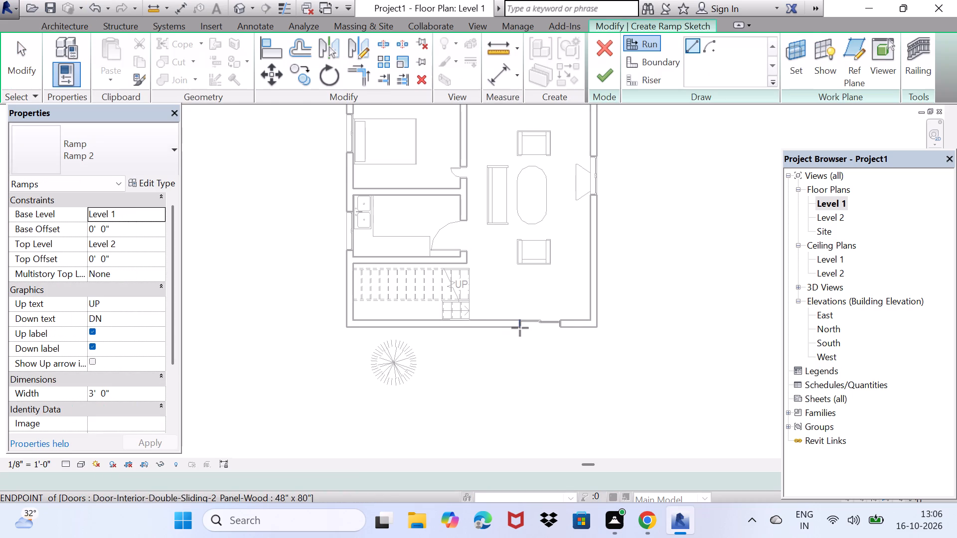
left_click(560, 327)
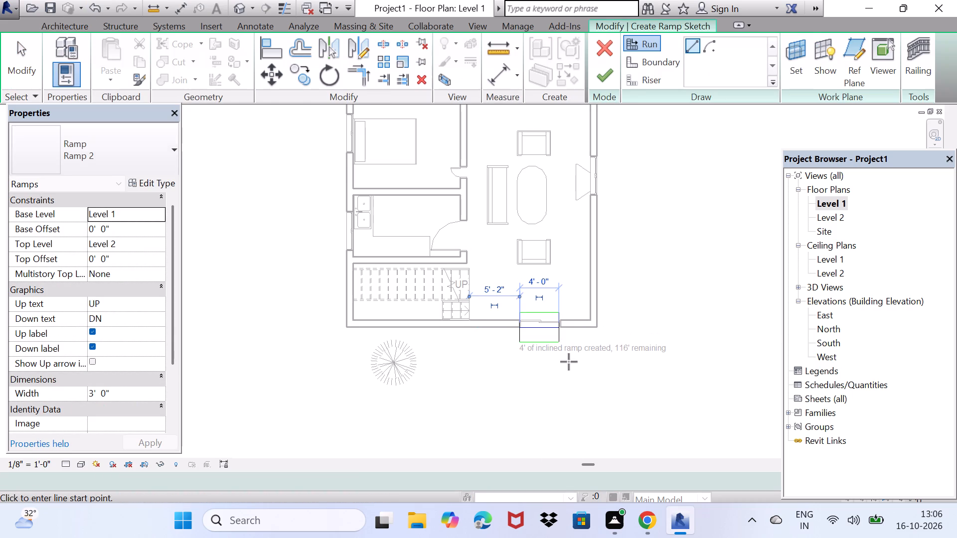
key("space")
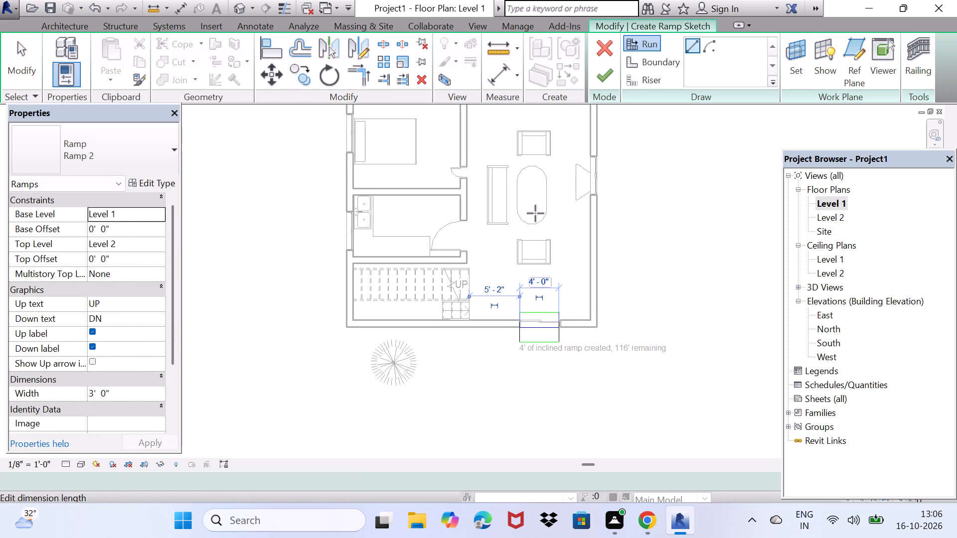
left_click_drag(603, 76, 606, 70)
scroll(491, 336, "up", 2)
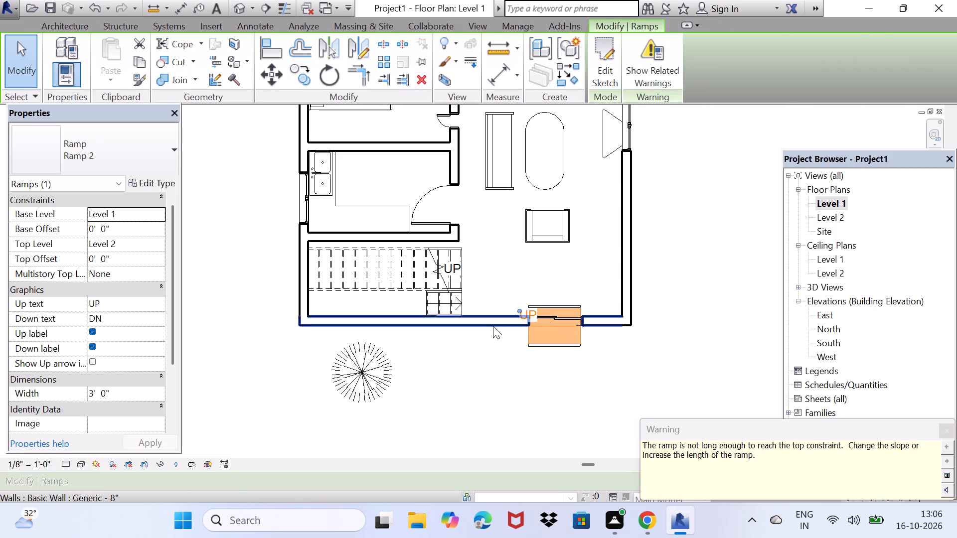
left_click_drag(478, 384, 501, 340)
left_click(480, 320)
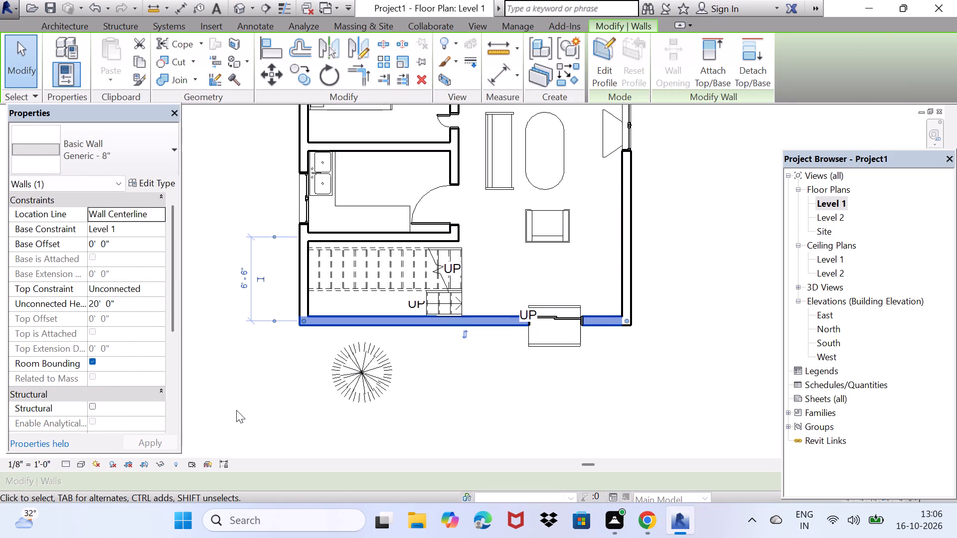
left_click_drag(245, 416, 265, 388)
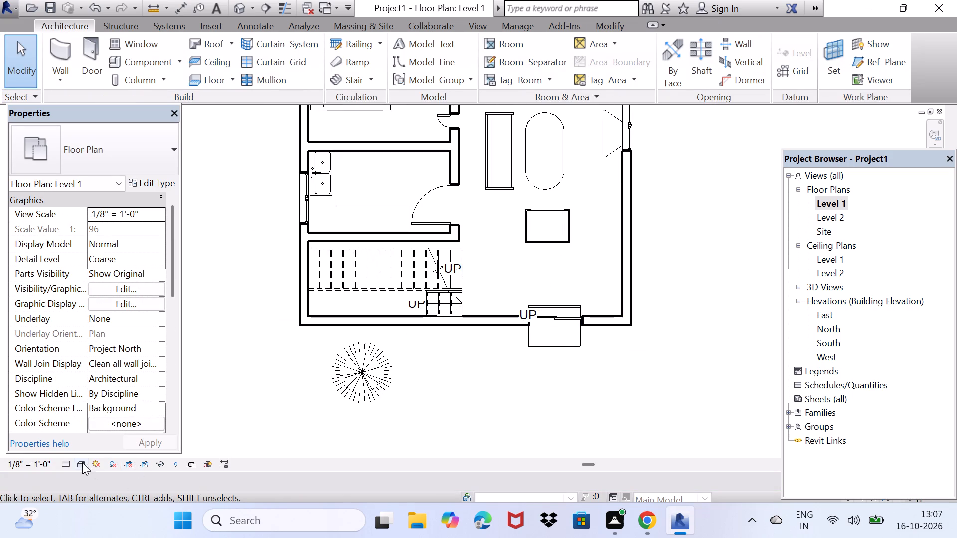
Set the Level 1 plan's visual style to Shaded and inspect the ramp and door area.
left_click(76, 463)
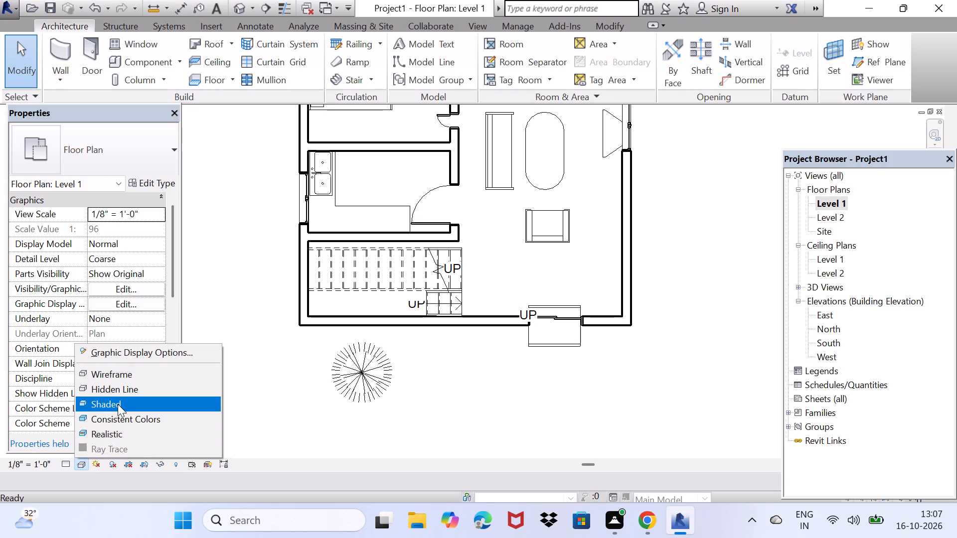
left_click(118, 404)
scroll(553, 322, "up", 1)
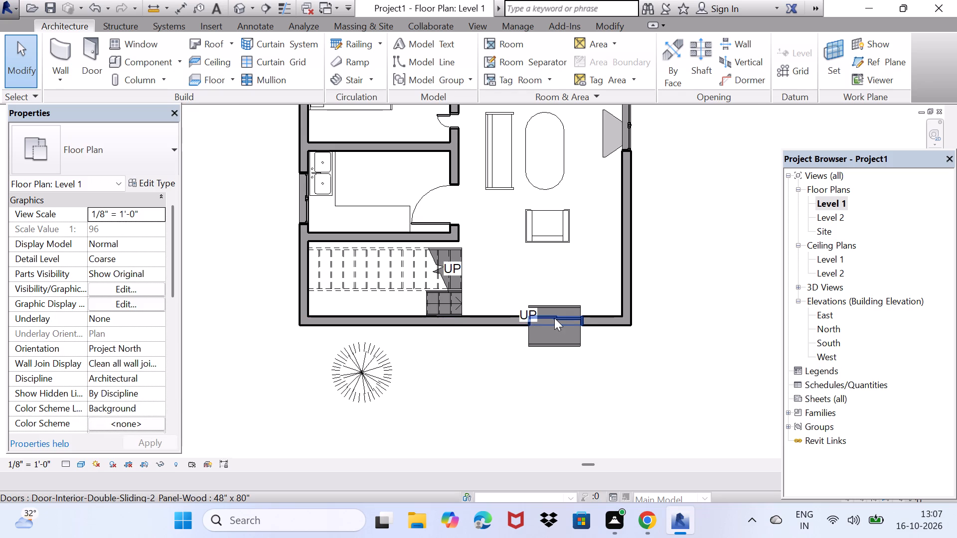
scroll(554, 318, "up", 6)
scroll(557, 317, "down", 3)
scroll(618, 322, "down", 2)
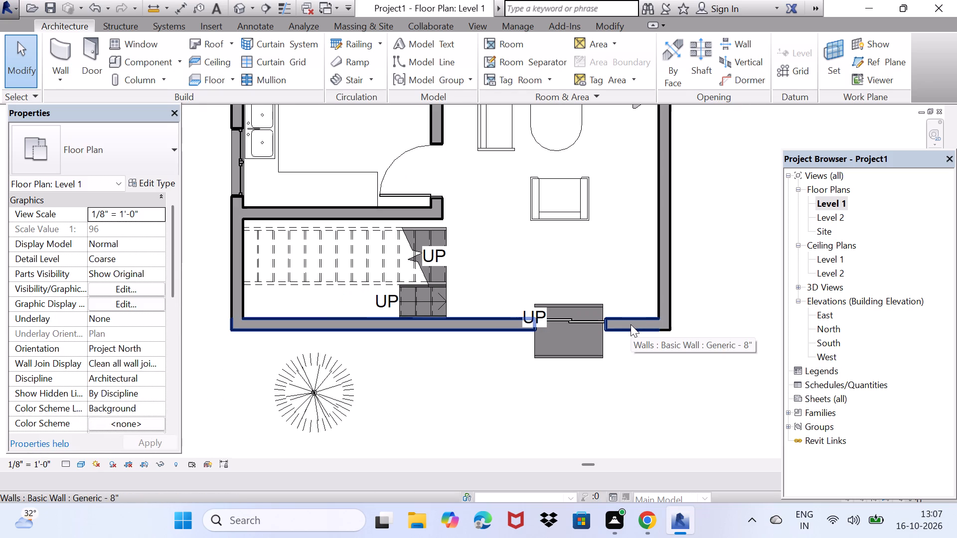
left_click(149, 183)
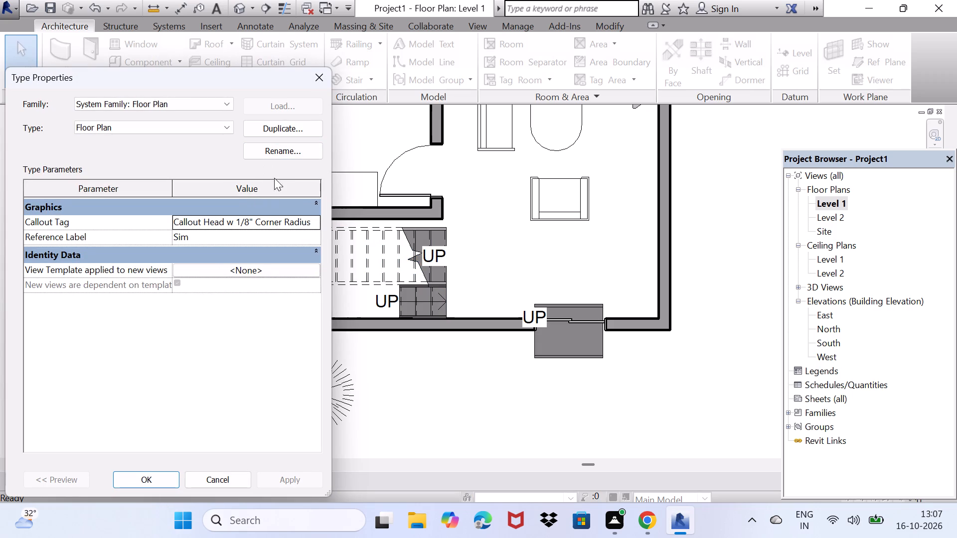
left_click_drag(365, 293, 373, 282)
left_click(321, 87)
Assign the Carpet (1) material to the structure layer of the Generic - 8" wall type and apply the change.
left_click(382, 322)
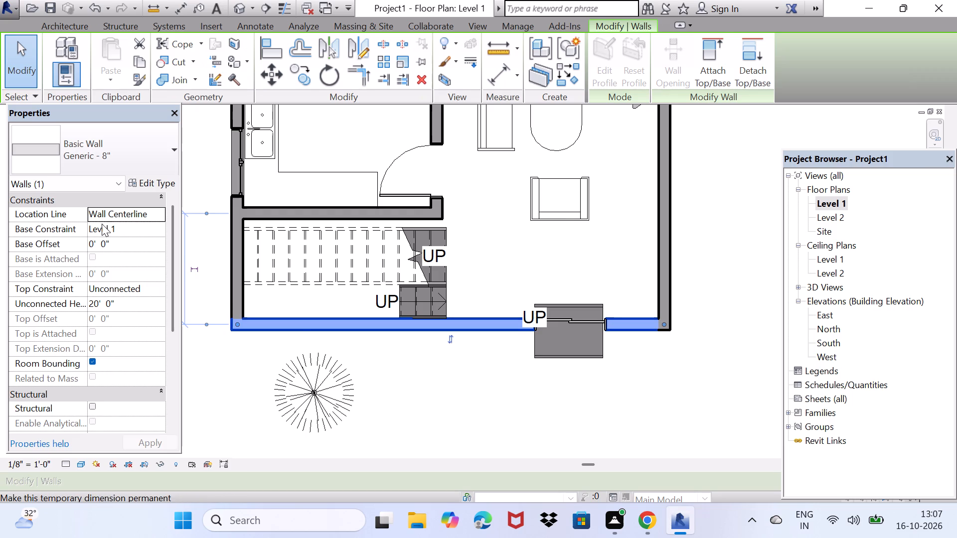
left_click(142, 179)
left_click(218, 225)
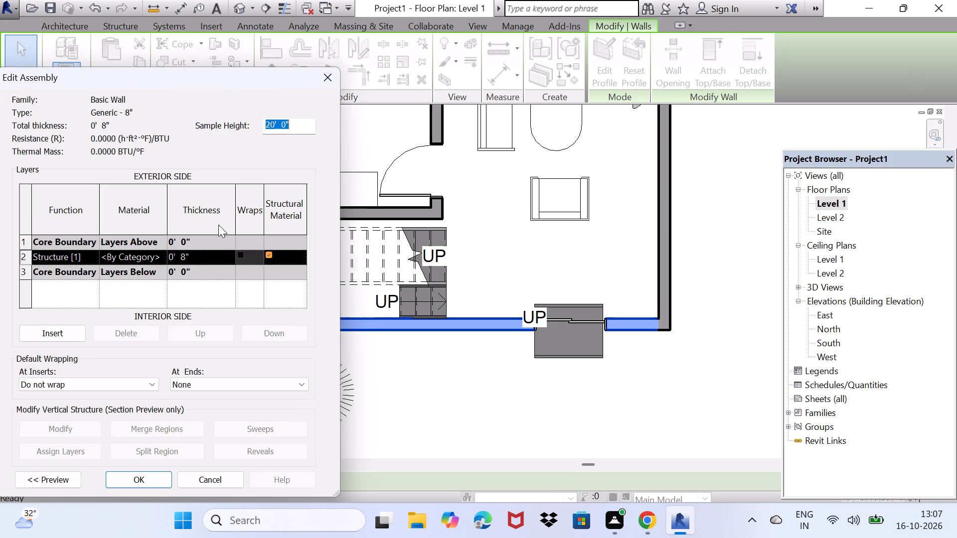
left_click(159, 254)
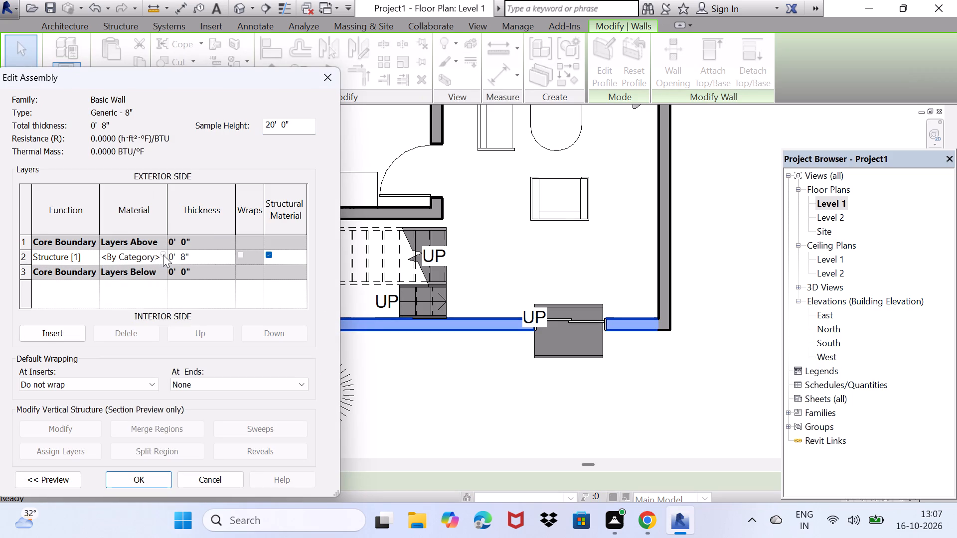
left_click(163, 255)
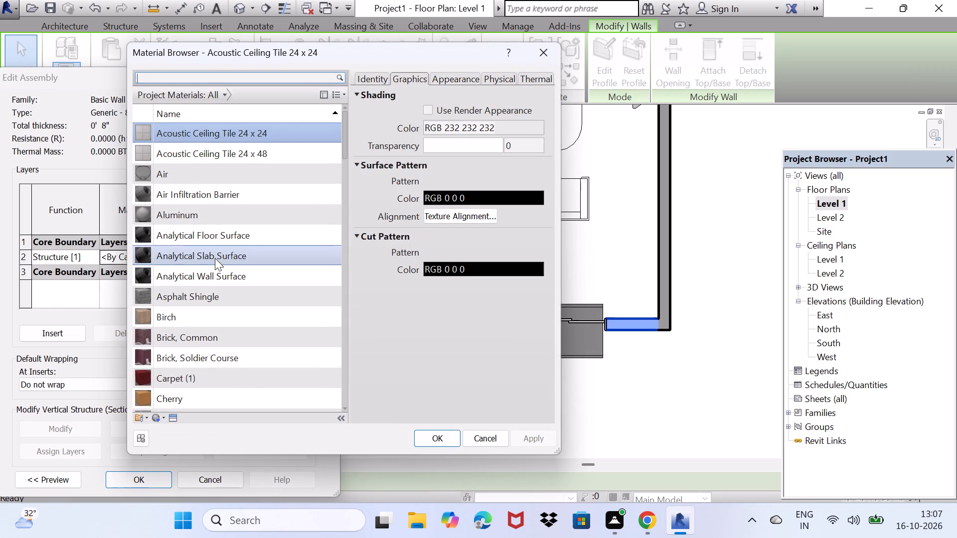
scroll(176, 359, "down", 1)
left_click(177, 321)
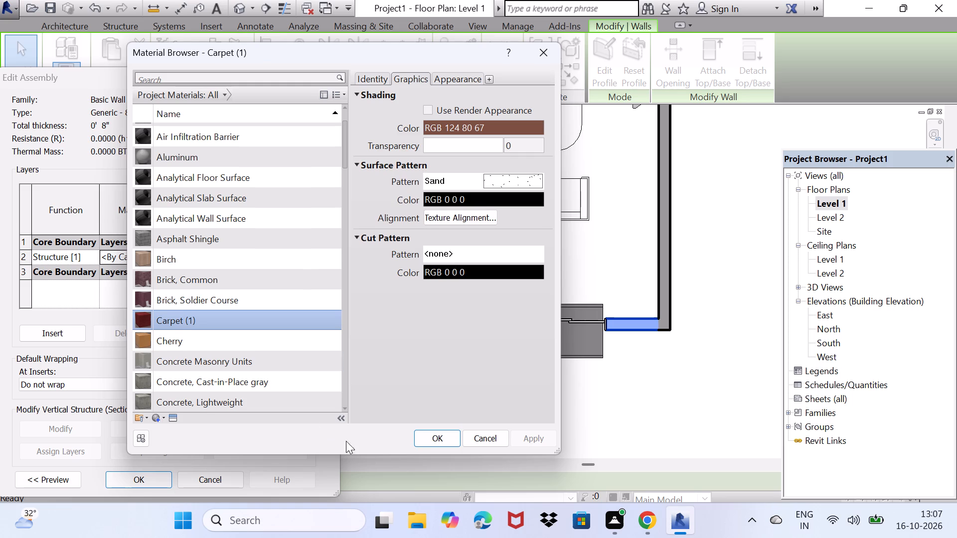
left_click(444, 440)
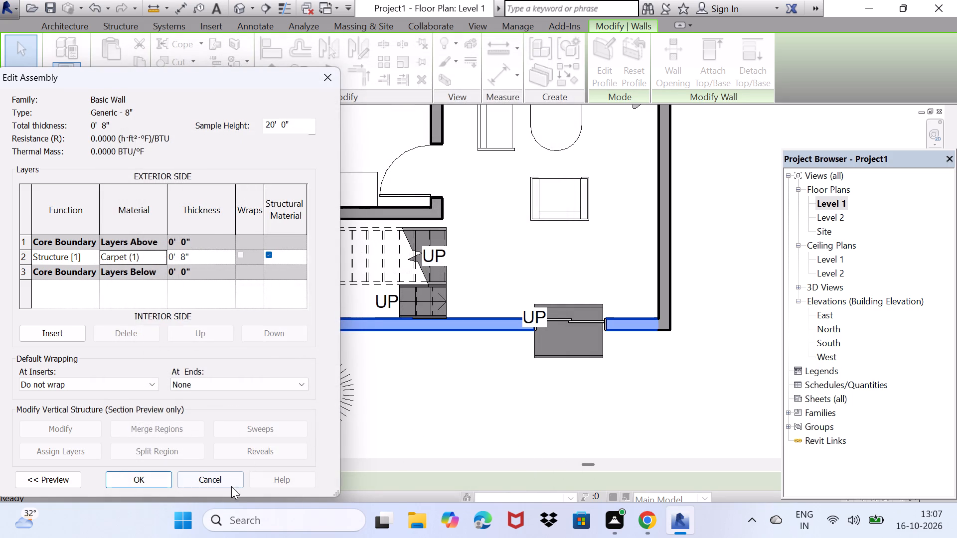
left_click(155, 481)
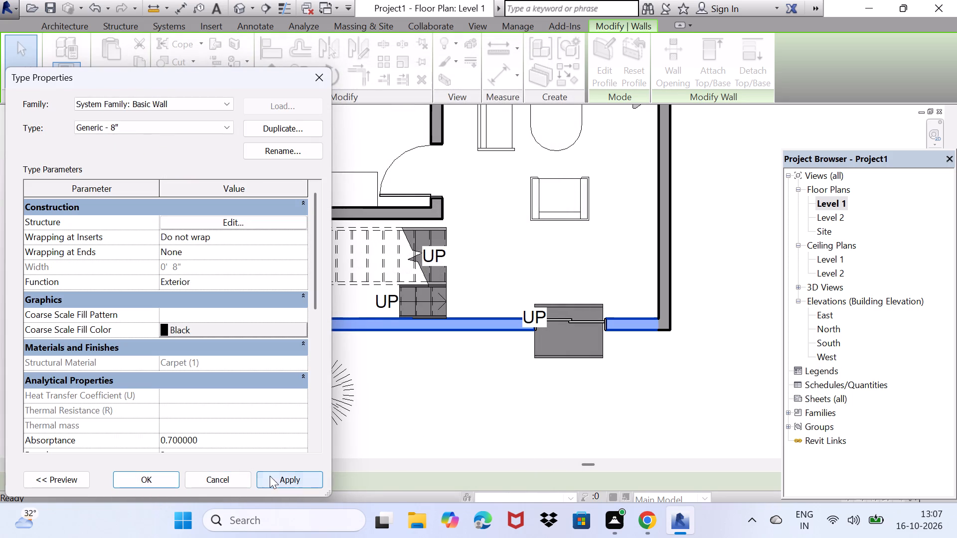
left_click(270, 476)
left_click(155, 477)
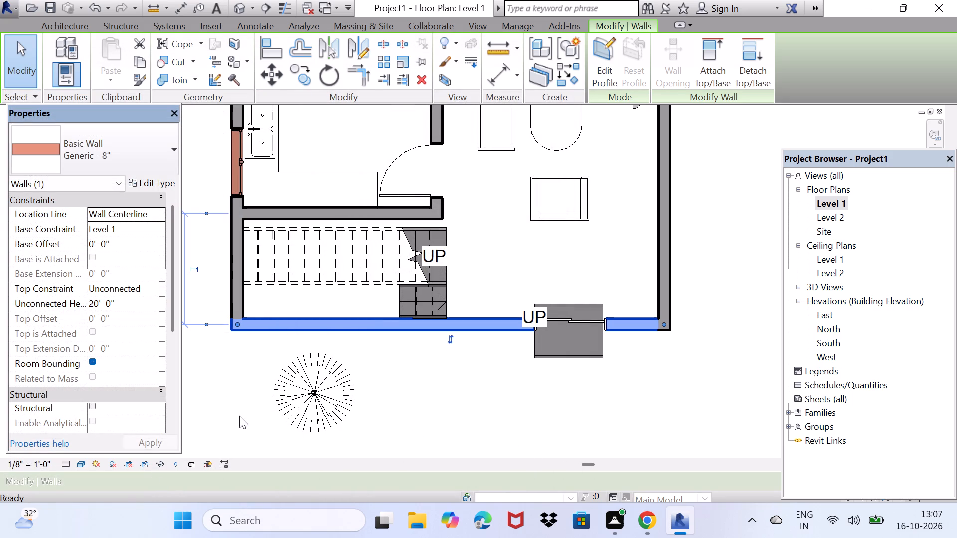
left_click(226, 416)
Set the offset of the TV stand by the living room's east wall to 3'.
scroll(225, 402, "down", 2)
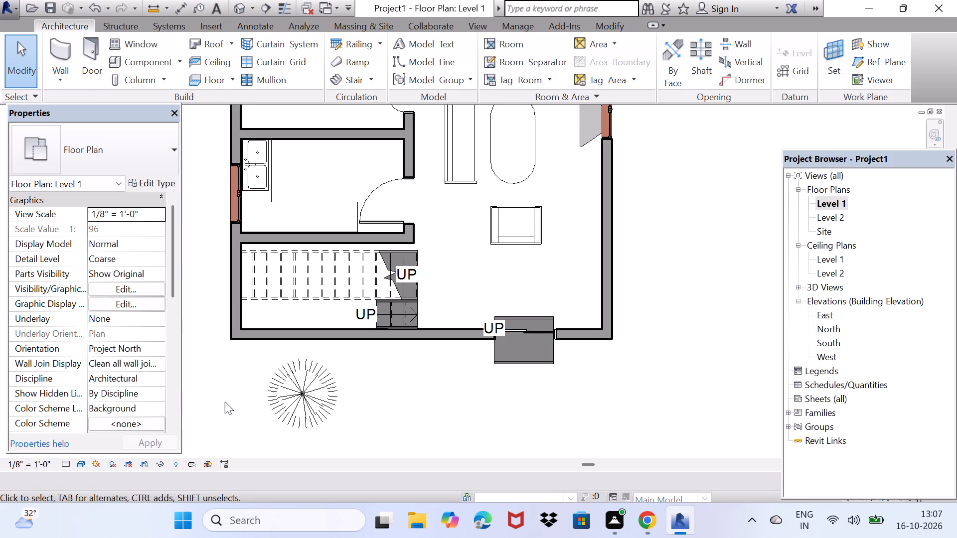
middle_click_drag(222, 411, 217, 432)
scroll(222, 414, "down", 2)
scroll(417, 296, "up", 3)
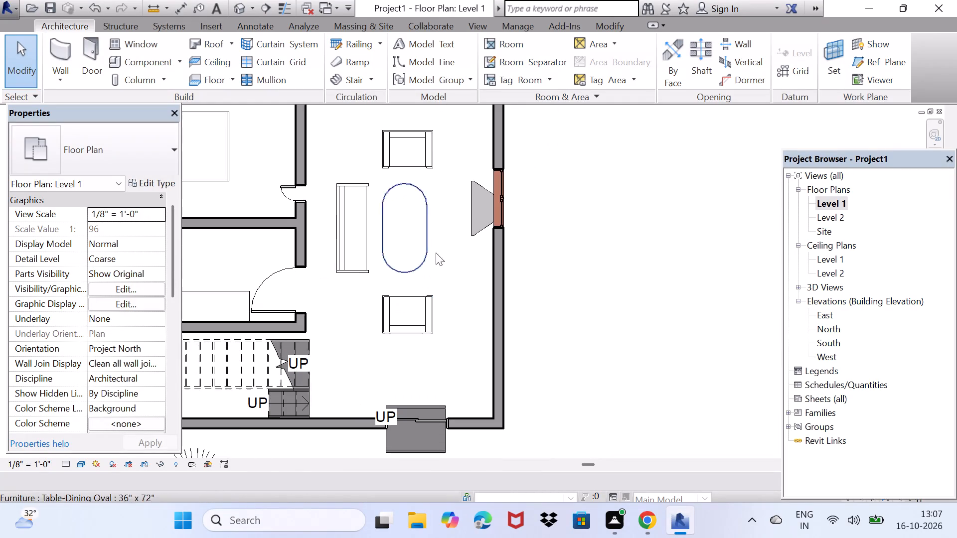
left_click(465, 225)
left_click(471, 224)
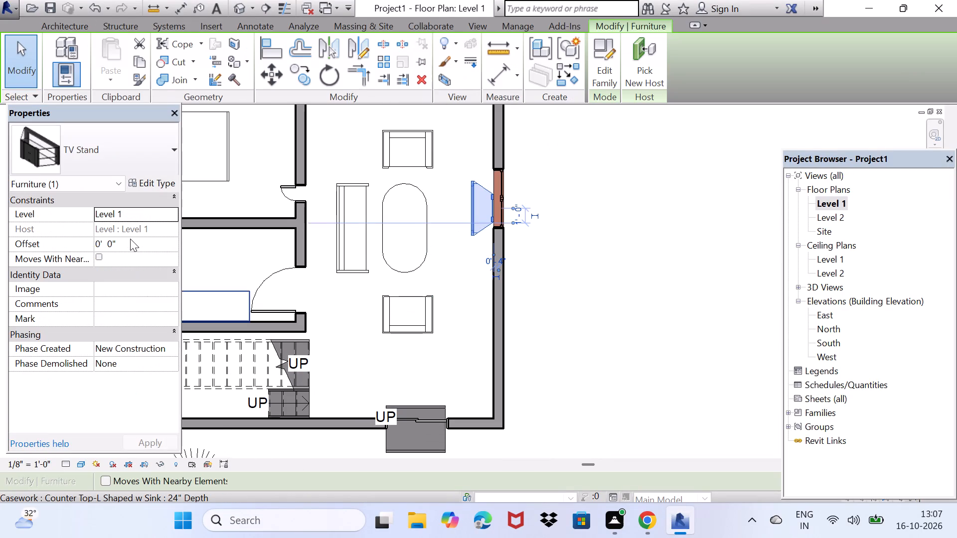
left_click(130, 239)
key("BackSpace")
key("BackSpace")
key("BackSpace")
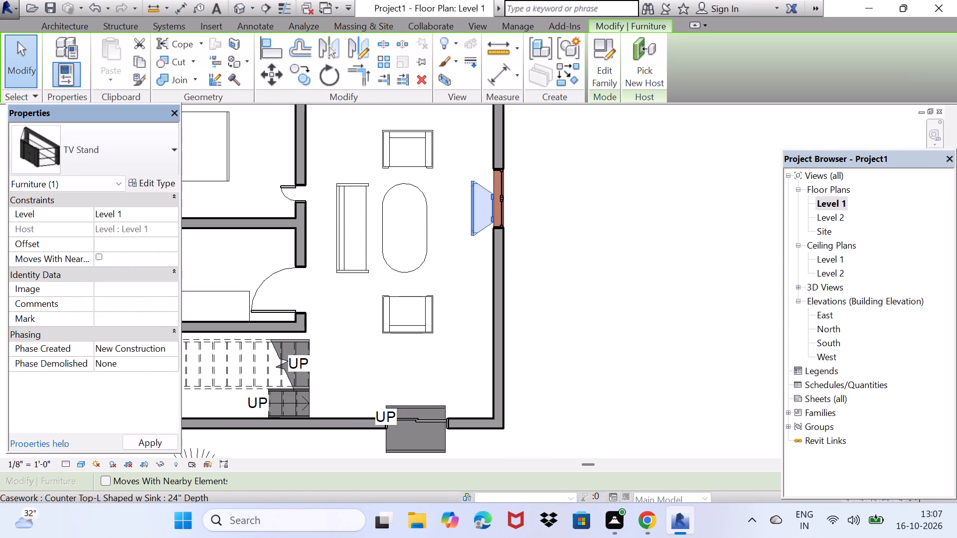
type("3'")
key("Return")
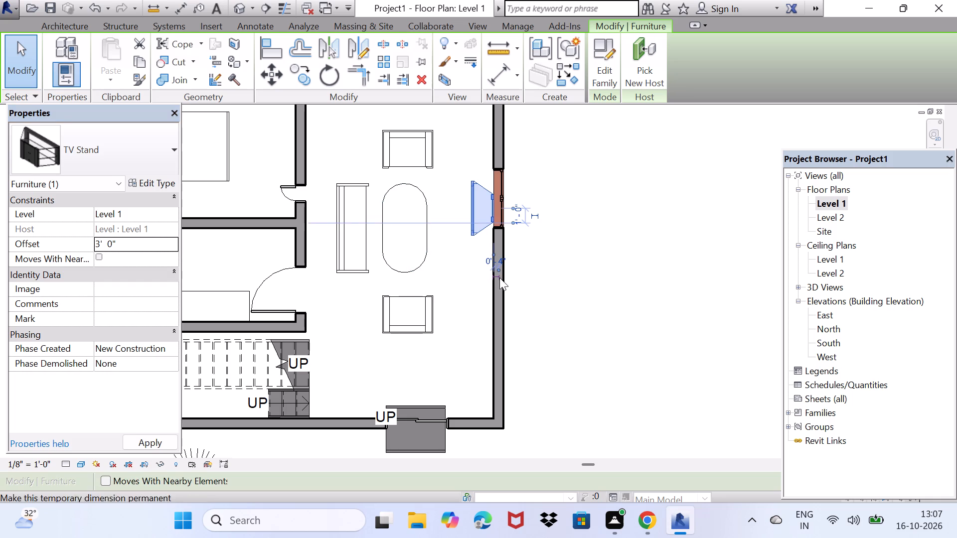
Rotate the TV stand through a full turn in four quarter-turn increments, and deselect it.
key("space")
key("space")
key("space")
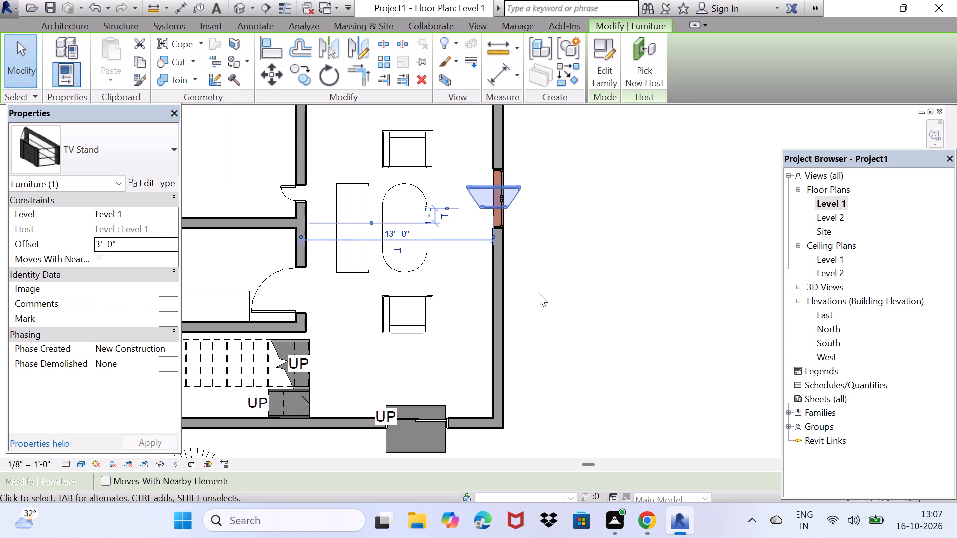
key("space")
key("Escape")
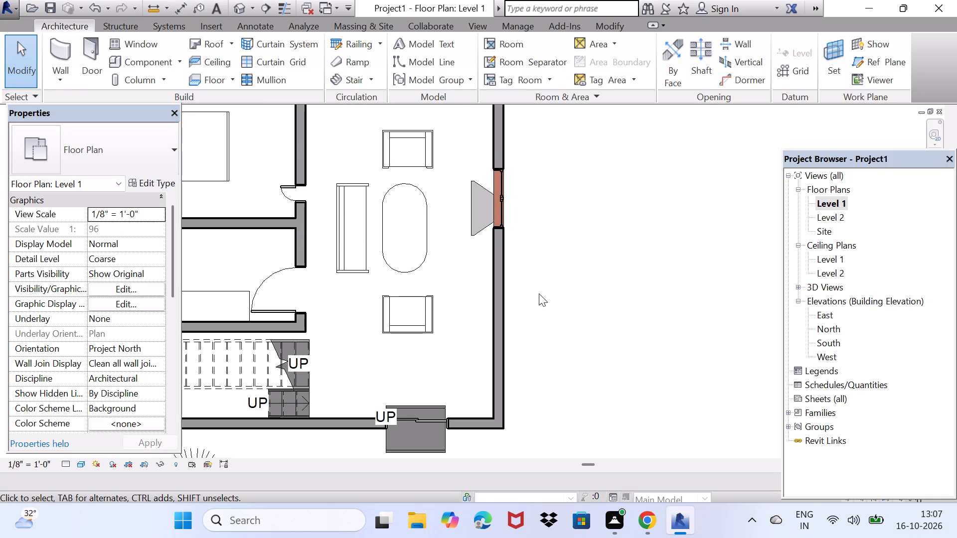
Open the default 3D view of the building and set its visual style to Shaded.
left_click_drag(538, 289, 546, 265)
scroll(535, 268, "down", 8)
middle_click_drag(478, 277, 475, 321)
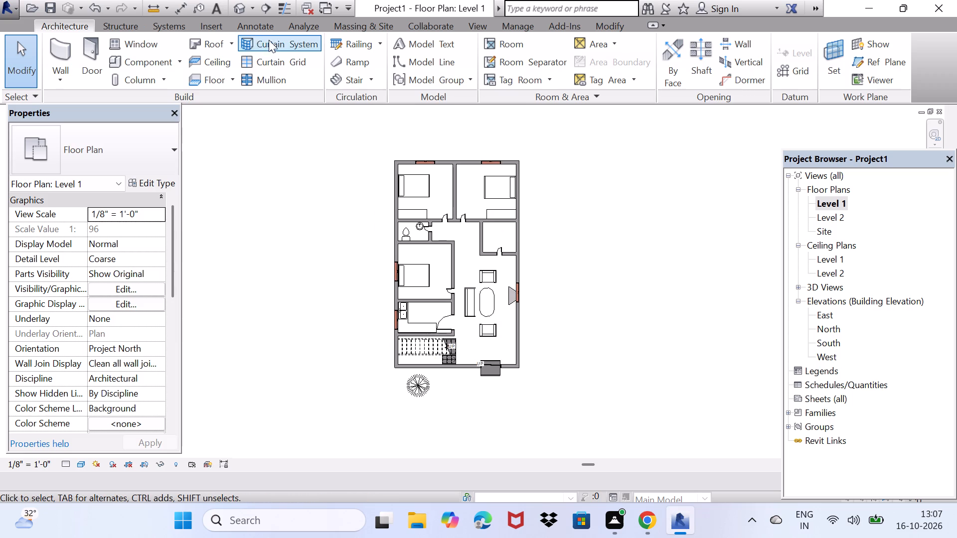
left_click(240, 12)
scroll(360, 294, "down", 4)
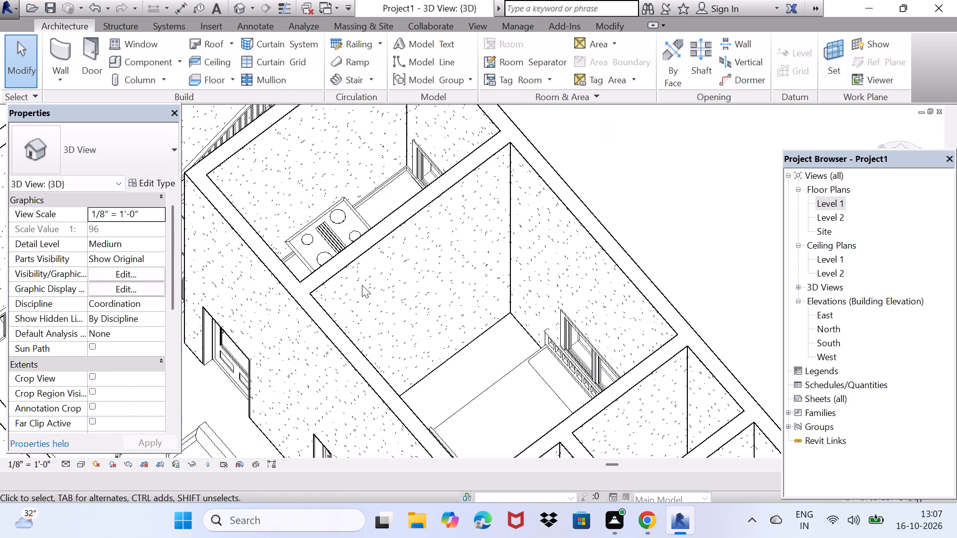
scroll(362, 285, "down", 8)
middle_click_drag(364, 332, 371, 170)
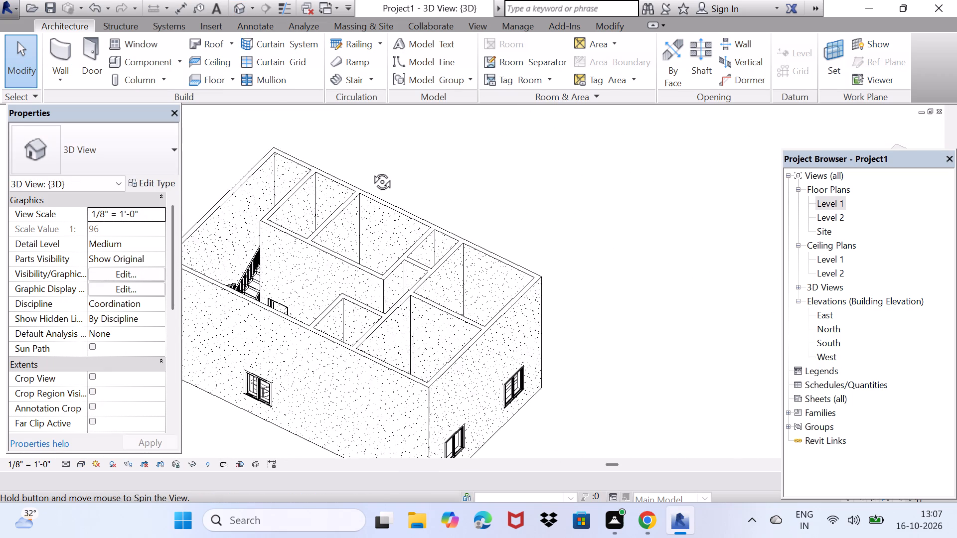
middle_click_drag(371, 170, 267, 116)
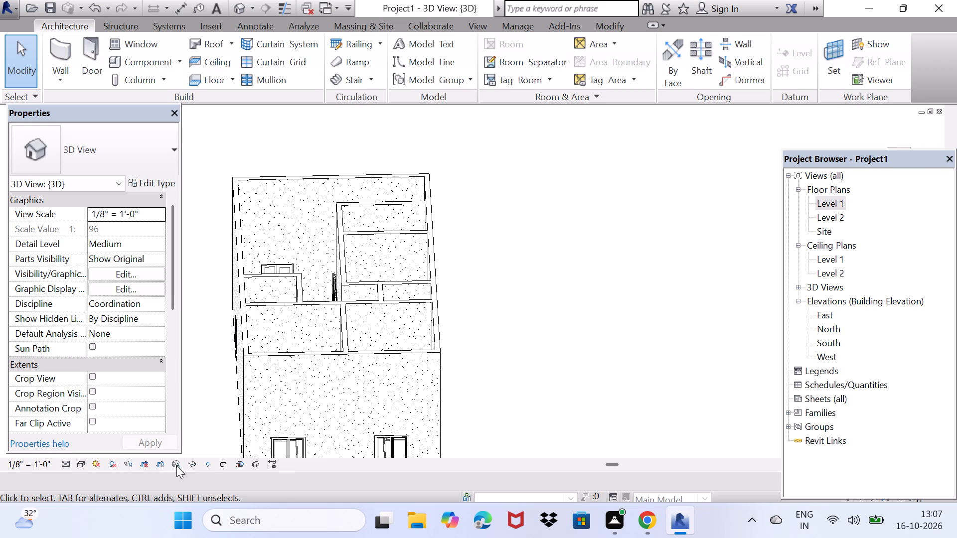
left_click(73, 465)
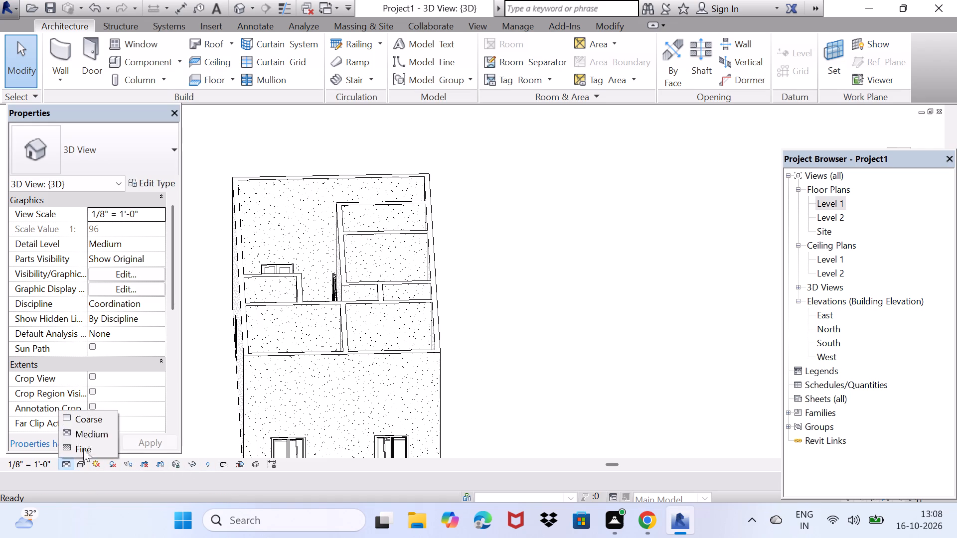
left_click(80, 465)
left_click(100, 403)
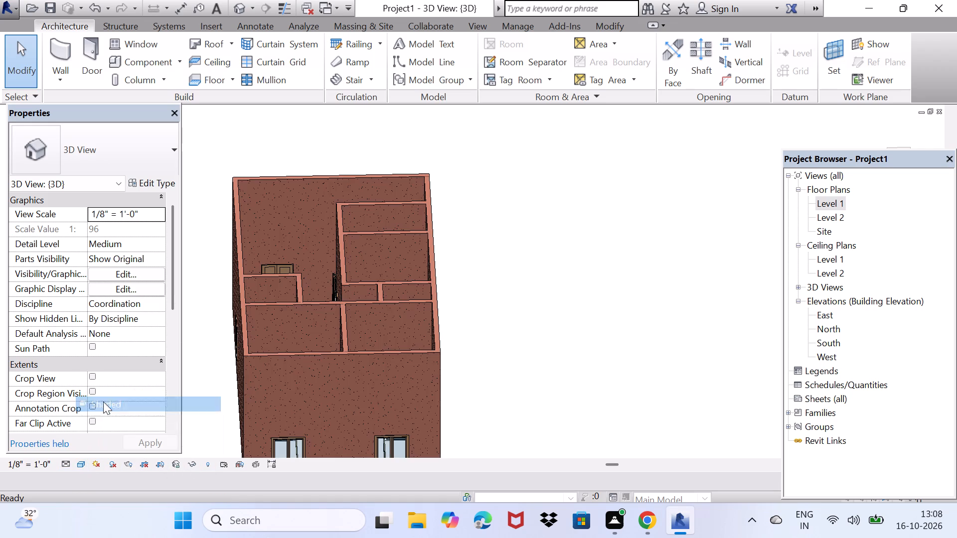
Examine the shaded building in 3D, covering its rooms, furniture, stair, windows and south entrance.
middle_click_drag(272, 368, 482, 397)
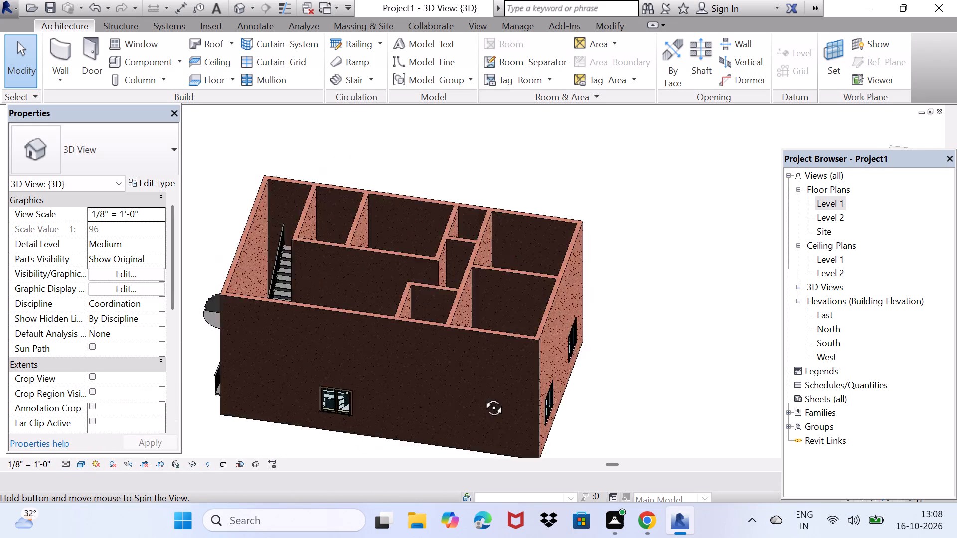
middle_click_drag(482, 397, 518, 396)
scroll(397, 336, "up", 2)
middle_click_drag(379, 326, 285, 397, "shift")
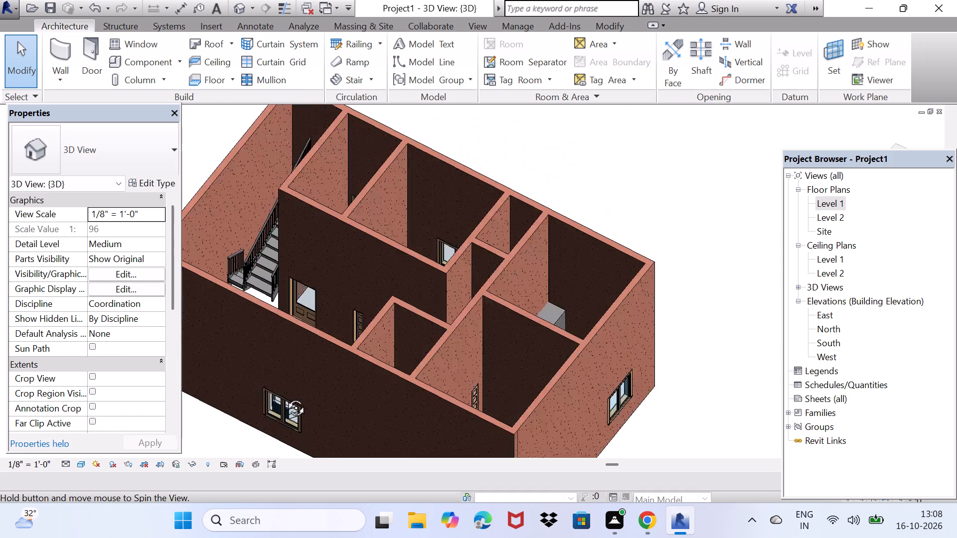
middle_click_drag(285, 397, 357, 428, "shift")
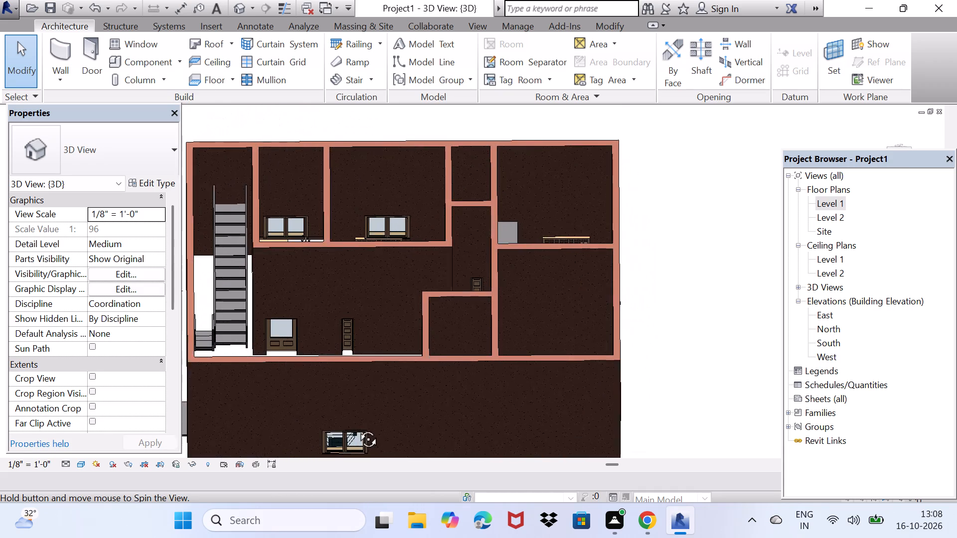
middle_click_drag(357, 428, 370, 446, "shift")
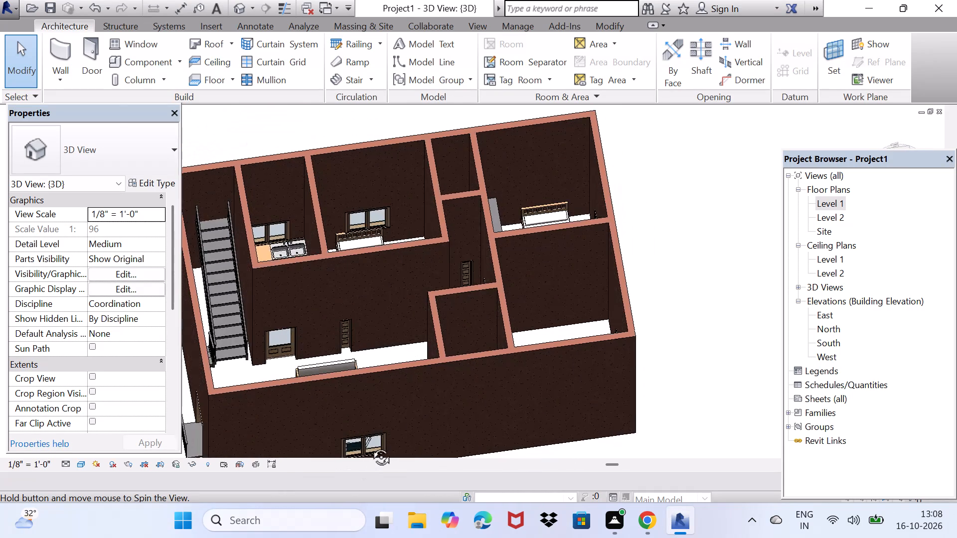
middle_click_drag(370, 446, 453, 344, "shift")
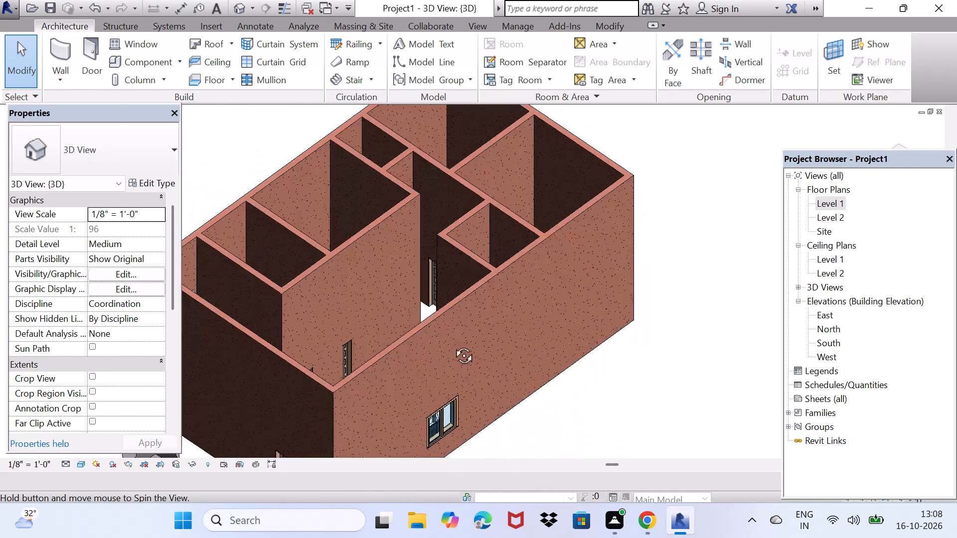
middle_click_drag(453, 344, 386, 213, "shift")
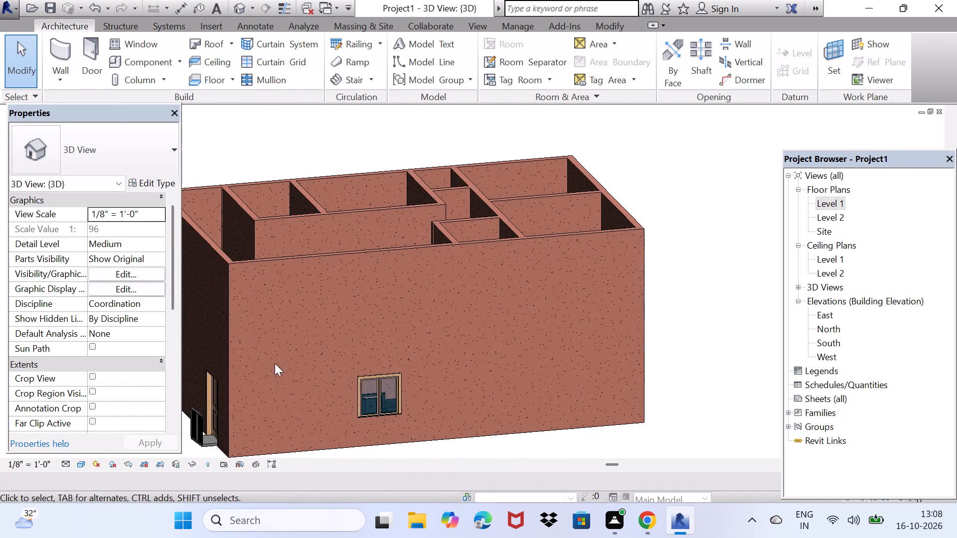
middle_click_drag(270, 374, 391, 84, "shift")
middle_click_drag(297, 281, 346, 207)
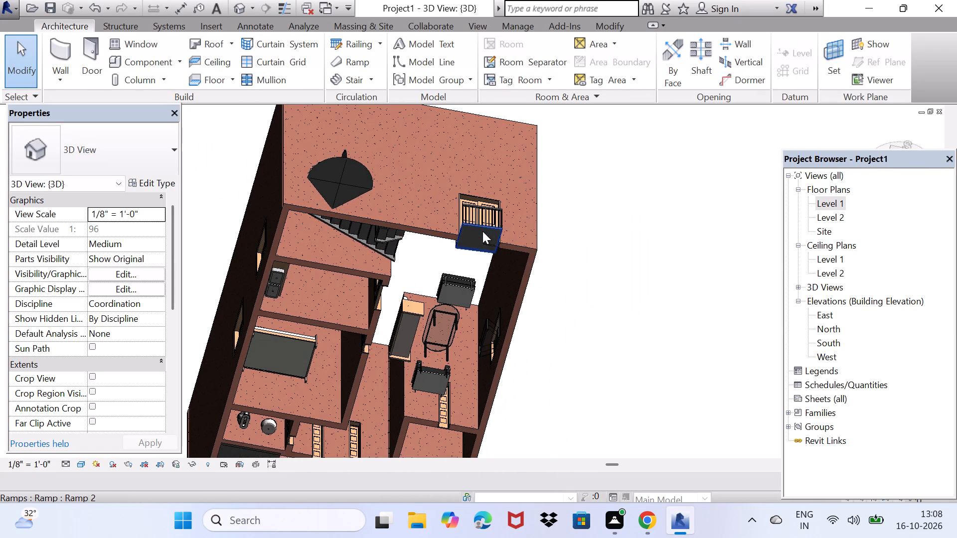
Move the entrance ramp outward from the south wall so it sits outside in front of the sliding door.
left_click(482, 231)
middle_click_drag(496, 230, 482, 289)
middle_click_drag(472, 307, 421, 537)
middle_click_drag(450, 332, 471, 395, "shift")
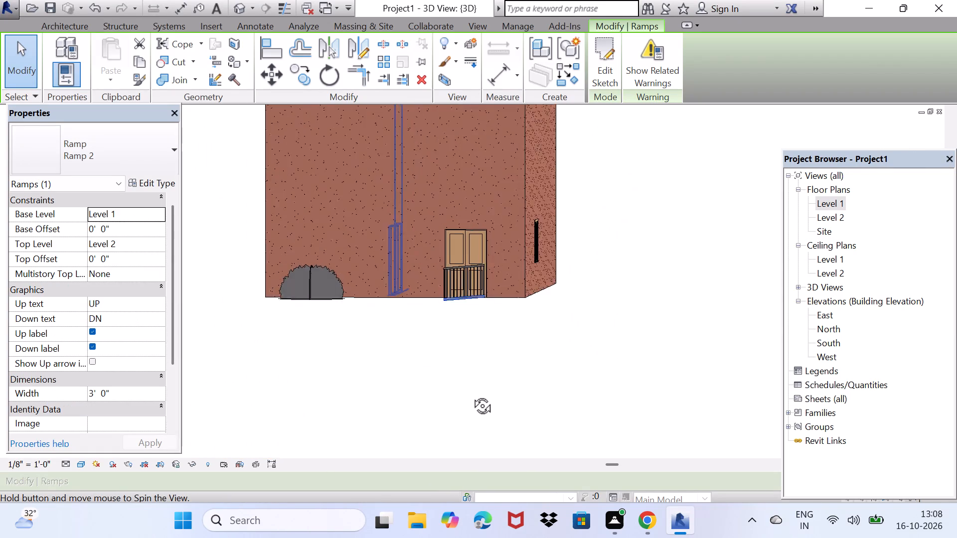
middle_click_drag(471, 395, 534, 440, "shift")
left_click(462, 292)
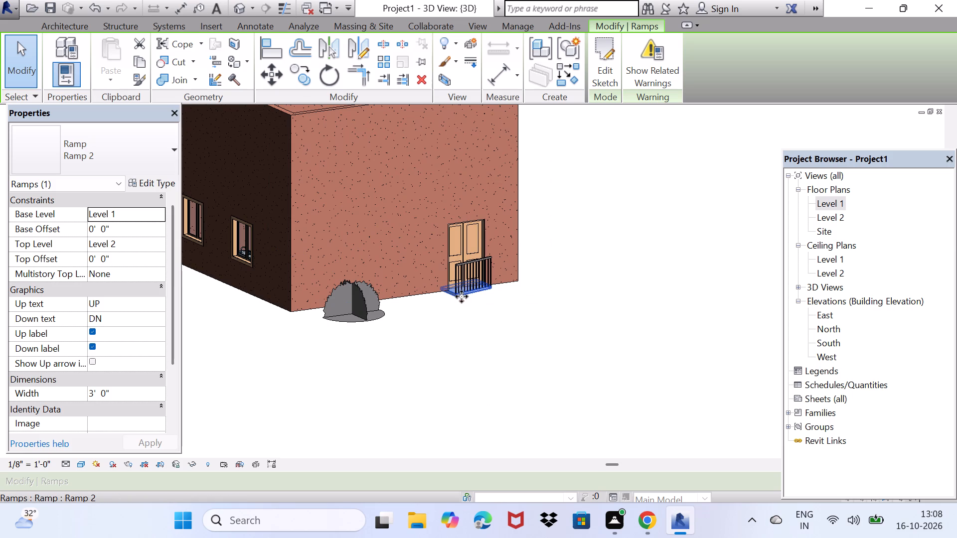
left_click_drag(458, 293, 474, 304)
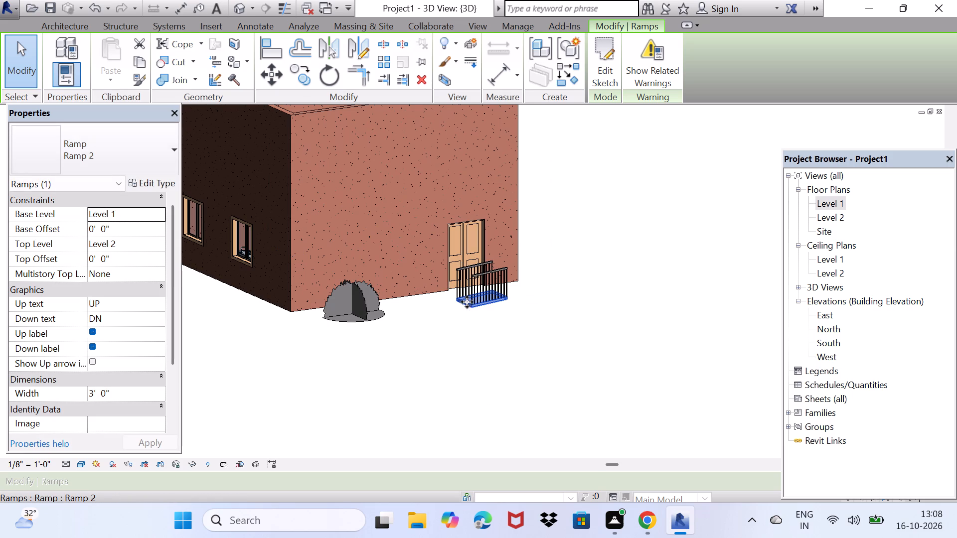
Rotate the entrance ramp about its centre so its railings run perpendicular to the south wall.
scroll(465, 293, "up", 3)
middle_click_drag(464, 320, 474, 323)
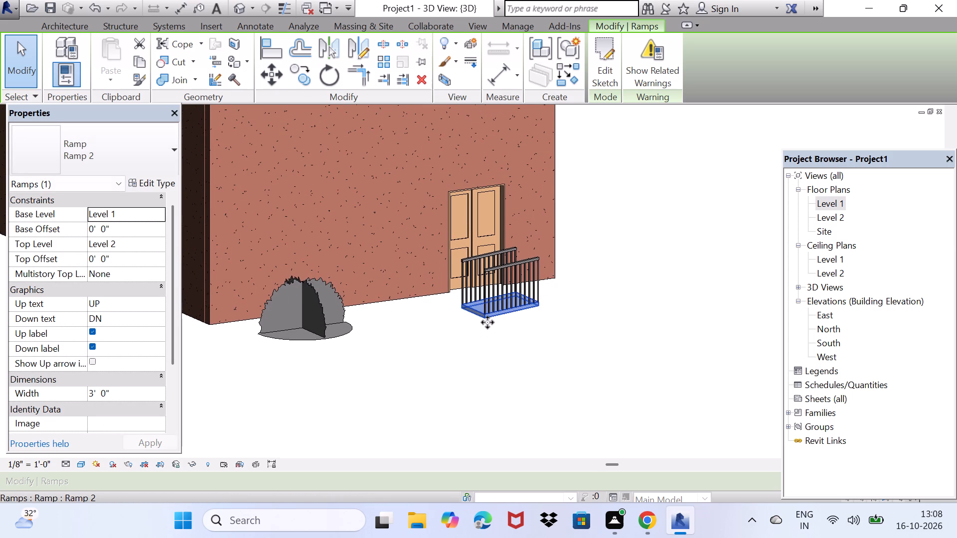
left_click(326, 78)
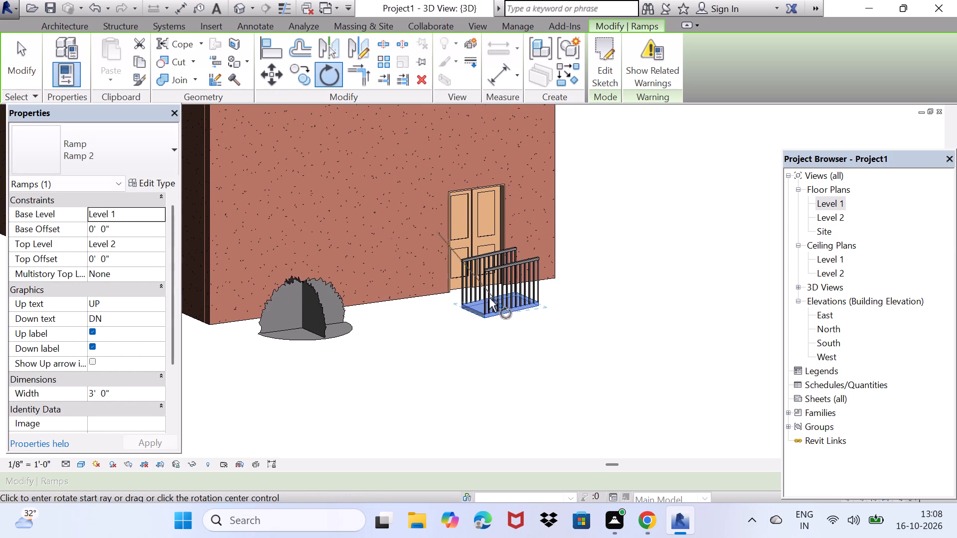
left_click(466, 313)
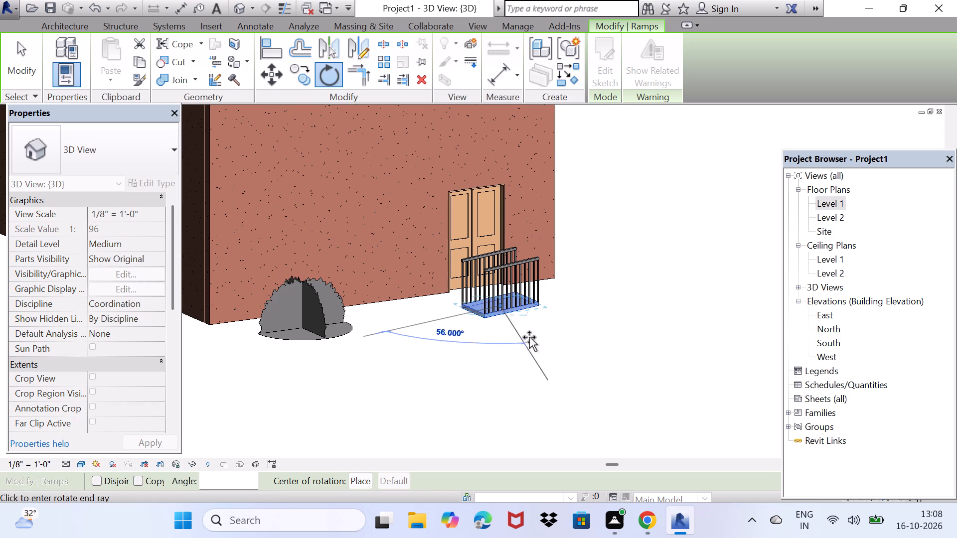
left_click(576, 322)
left_click(584, 308)
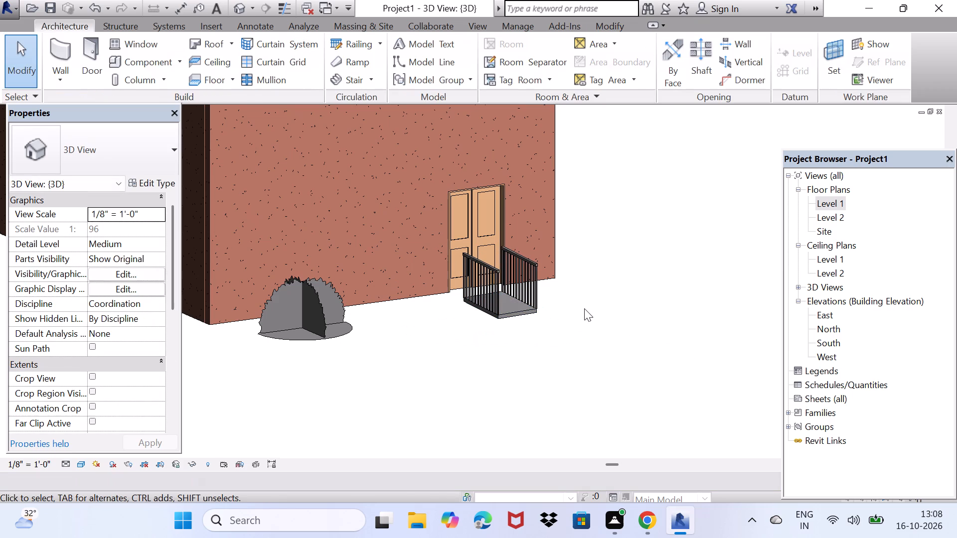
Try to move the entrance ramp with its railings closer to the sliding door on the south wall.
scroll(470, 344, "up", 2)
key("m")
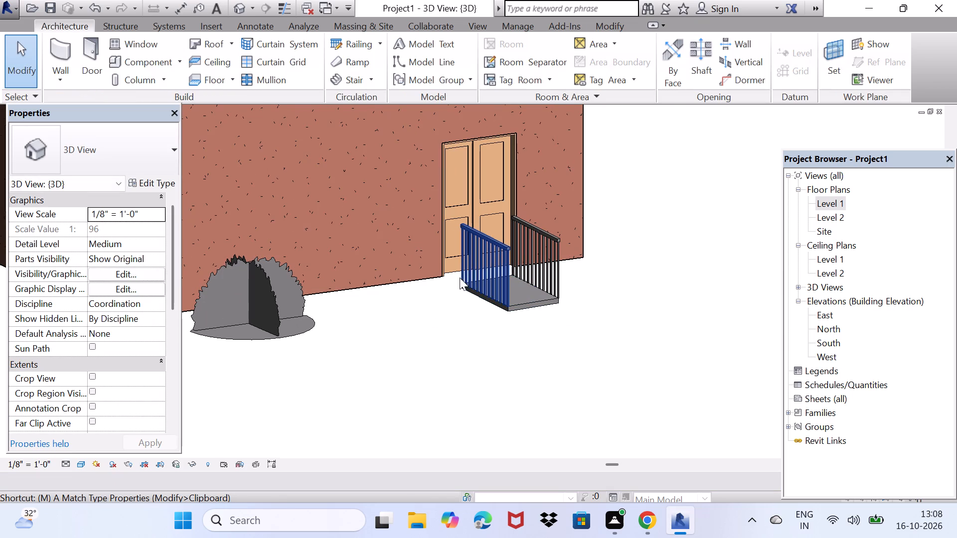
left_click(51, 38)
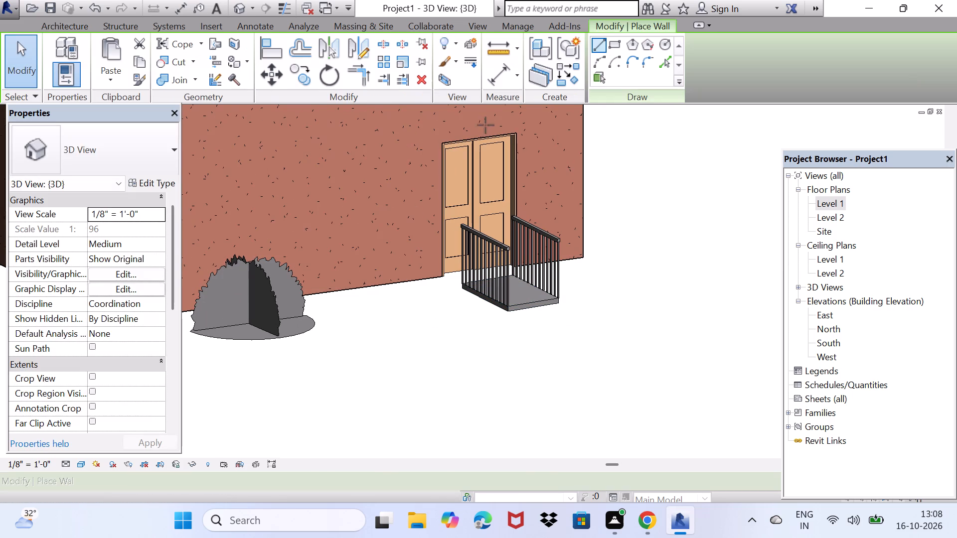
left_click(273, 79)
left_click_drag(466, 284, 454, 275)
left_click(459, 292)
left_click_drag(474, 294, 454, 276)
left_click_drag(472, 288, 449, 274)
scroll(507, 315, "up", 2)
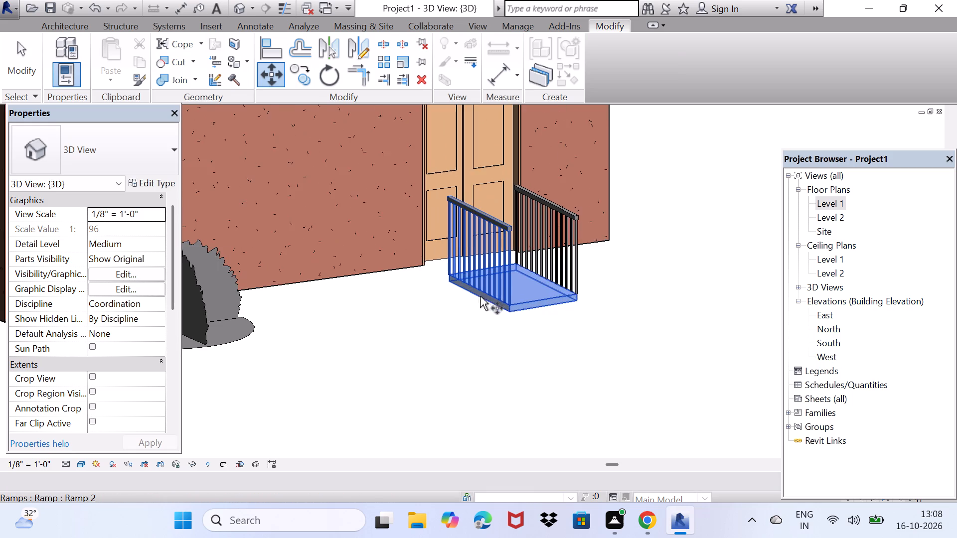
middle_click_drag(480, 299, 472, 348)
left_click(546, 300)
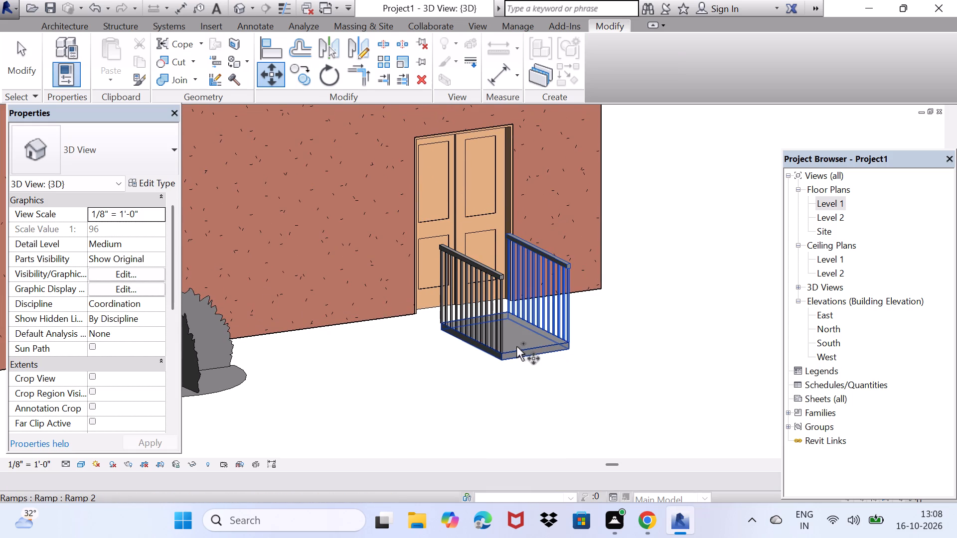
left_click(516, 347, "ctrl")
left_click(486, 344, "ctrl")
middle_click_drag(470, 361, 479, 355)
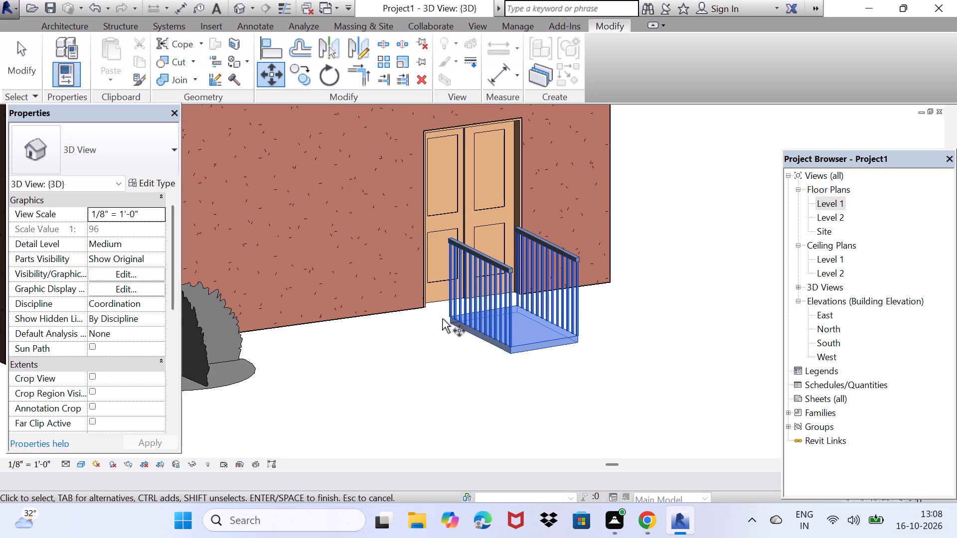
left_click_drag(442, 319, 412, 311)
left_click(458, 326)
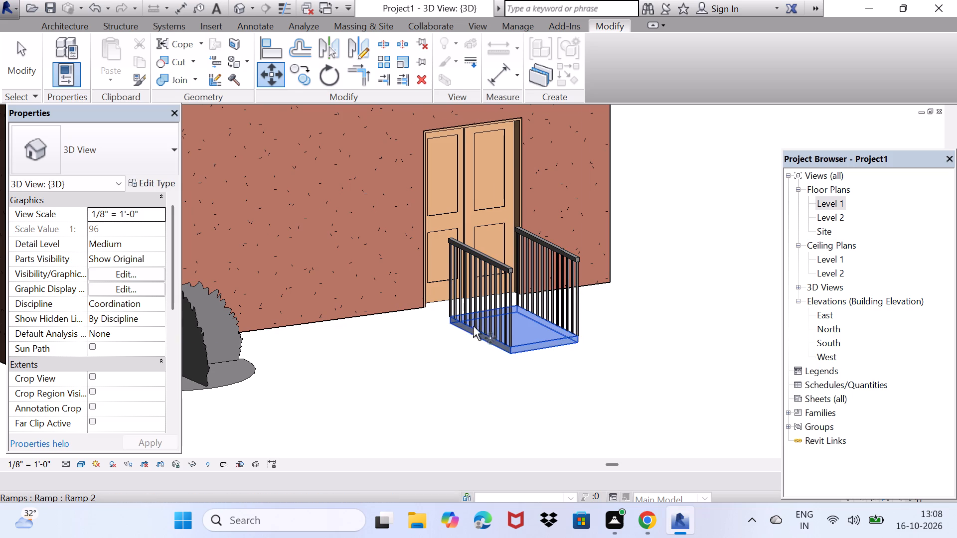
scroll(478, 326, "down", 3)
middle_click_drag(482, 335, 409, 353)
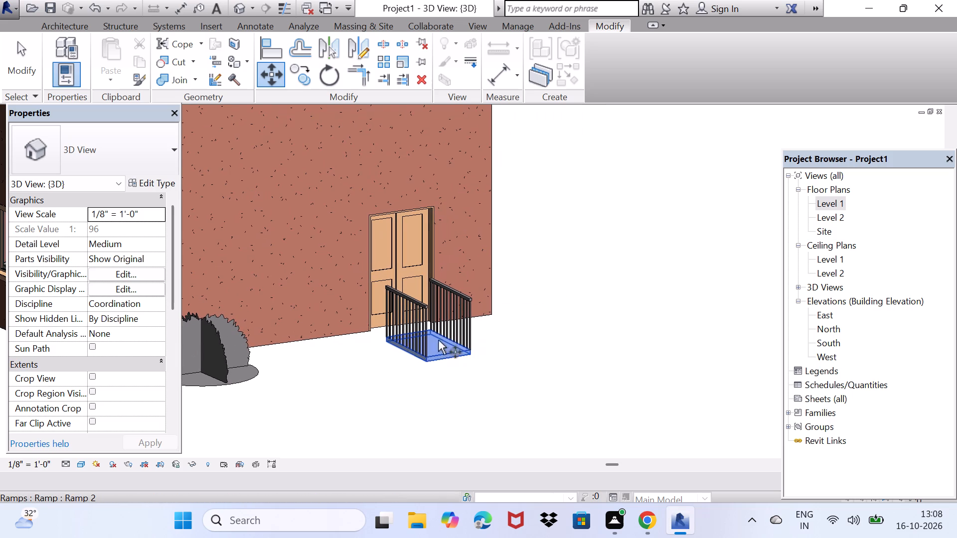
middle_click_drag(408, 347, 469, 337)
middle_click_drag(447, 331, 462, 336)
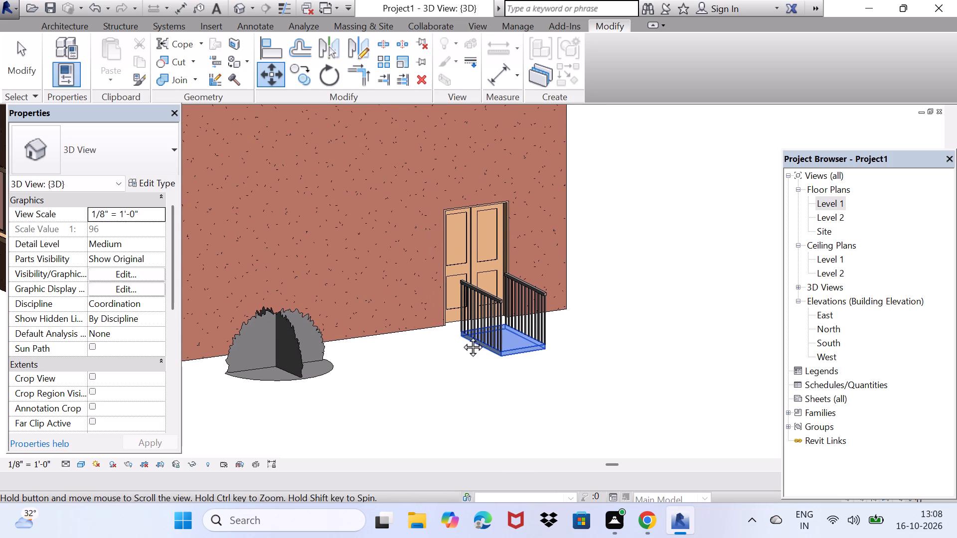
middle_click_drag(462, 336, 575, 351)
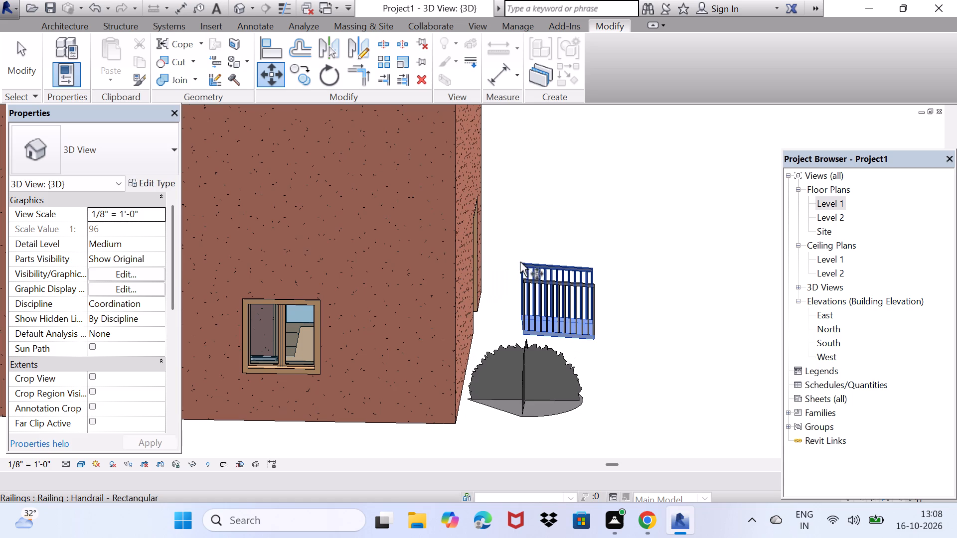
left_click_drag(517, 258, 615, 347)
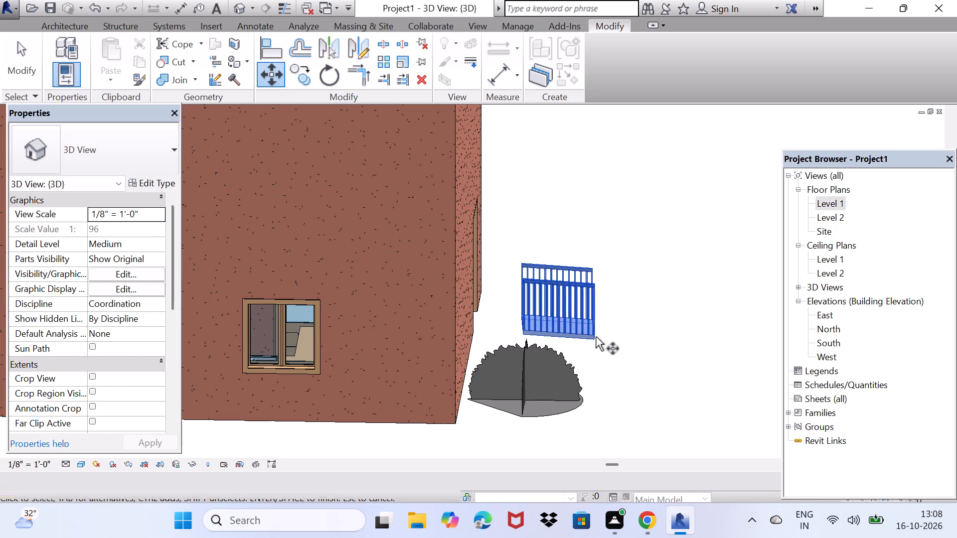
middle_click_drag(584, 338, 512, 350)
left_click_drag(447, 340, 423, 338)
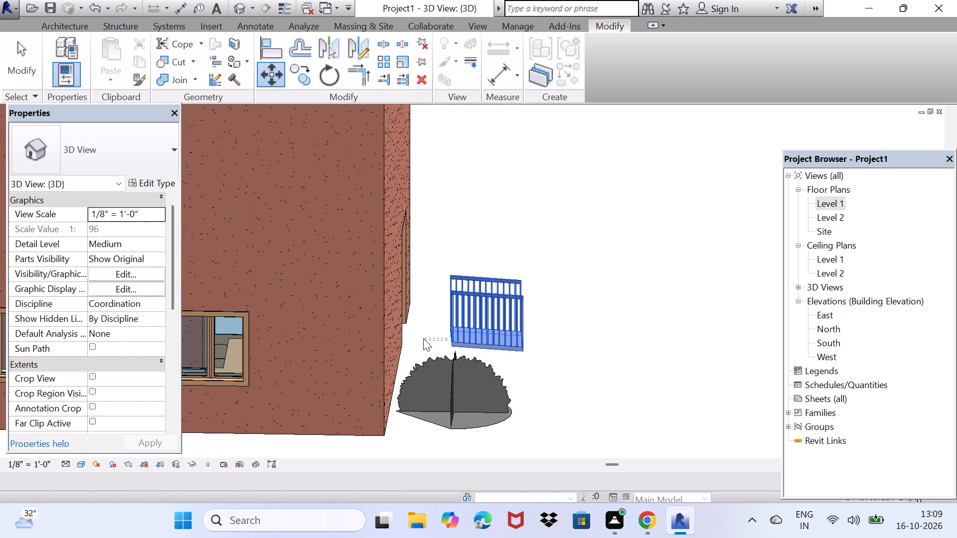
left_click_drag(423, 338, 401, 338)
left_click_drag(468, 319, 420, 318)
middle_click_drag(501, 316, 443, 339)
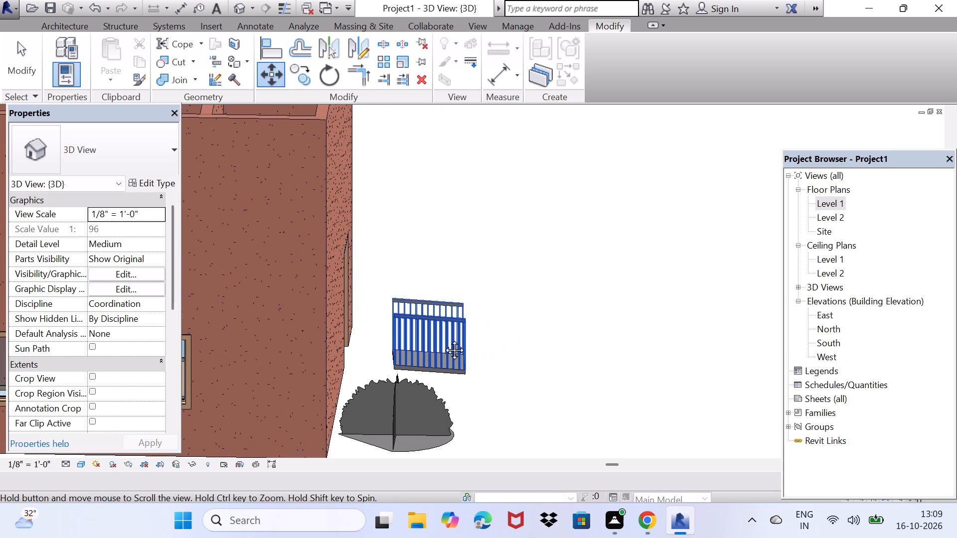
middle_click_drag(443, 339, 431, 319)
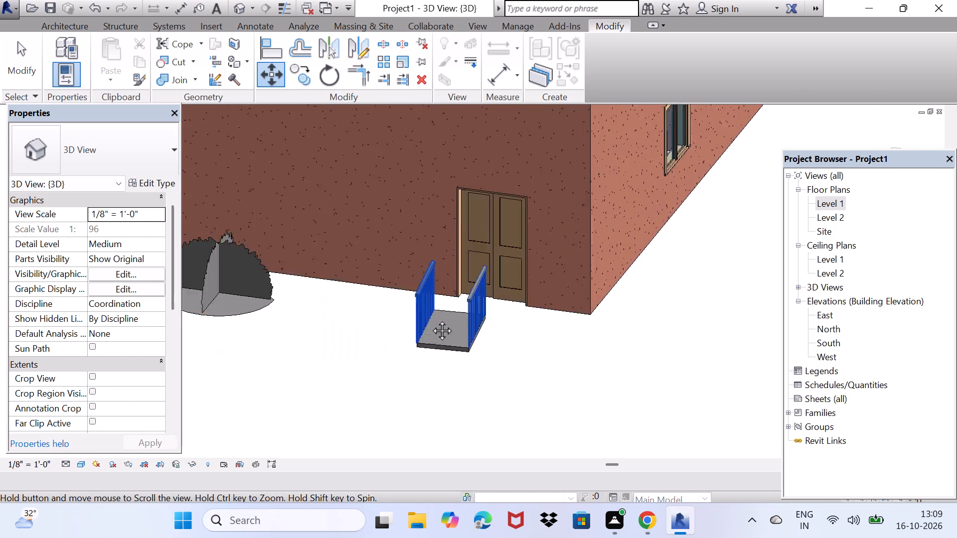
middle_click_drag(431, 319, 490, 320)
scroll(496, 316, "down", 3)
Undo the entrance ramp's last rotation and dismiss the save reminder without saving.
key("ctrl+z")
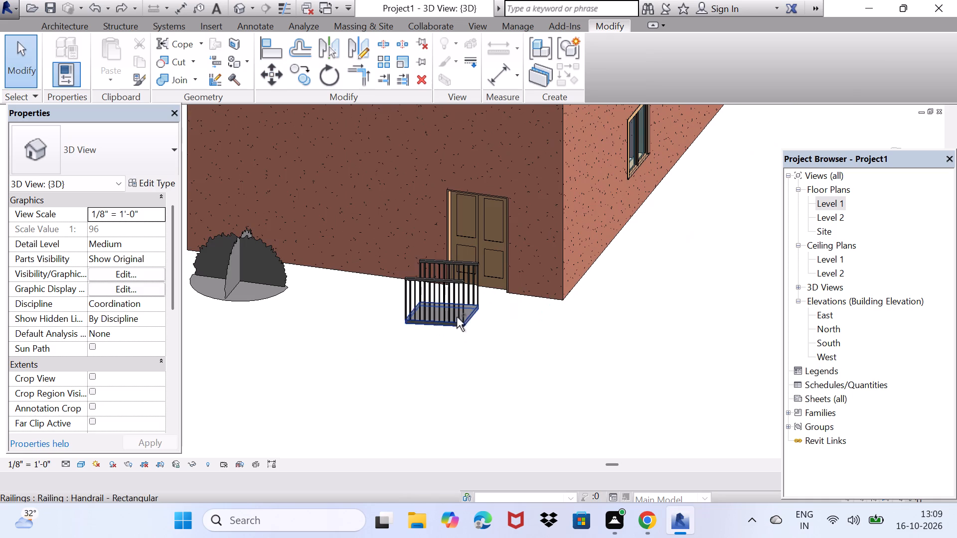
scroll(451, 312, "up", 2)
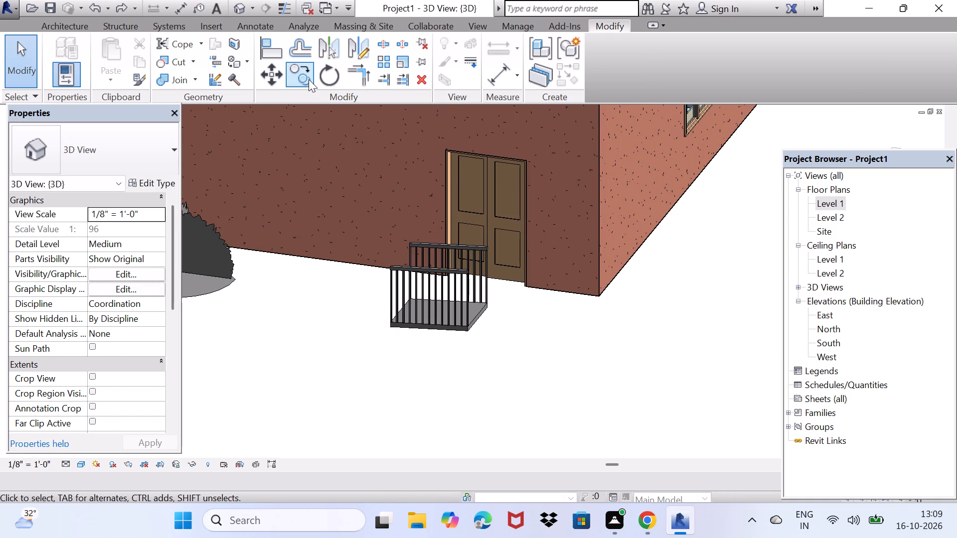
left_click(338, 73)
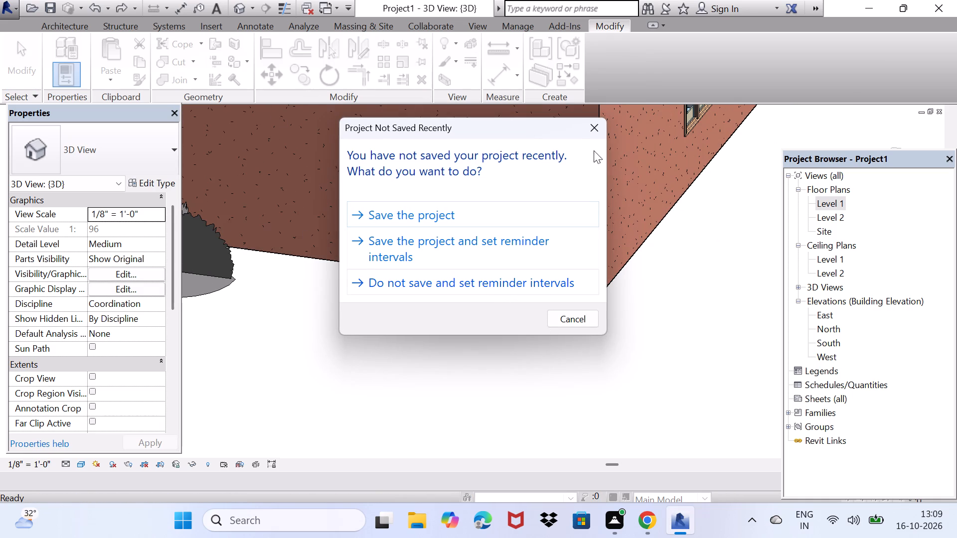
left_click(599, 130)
Delete the entrance ramp and both of its railings from in front of the sliding door.
scroll(508, 325, "down", 2)
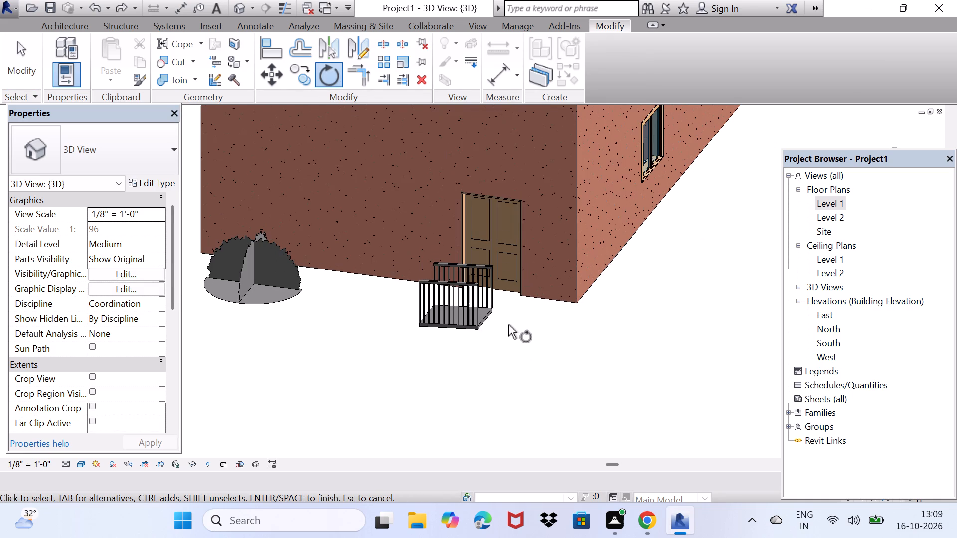
left_click(454, 318)
key("Delete")
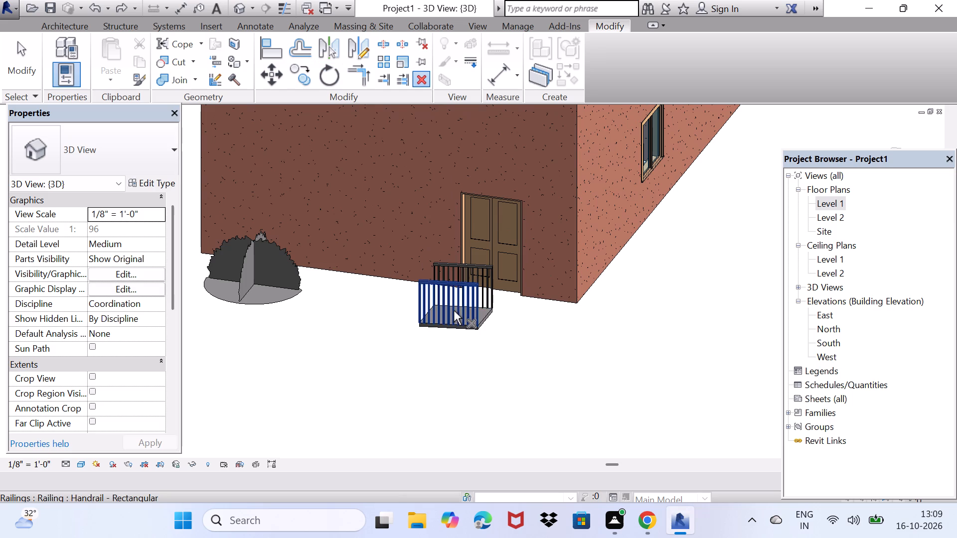
left_click(454, 311)
key("Delete")
left_click(461, 294)
key("Delete")
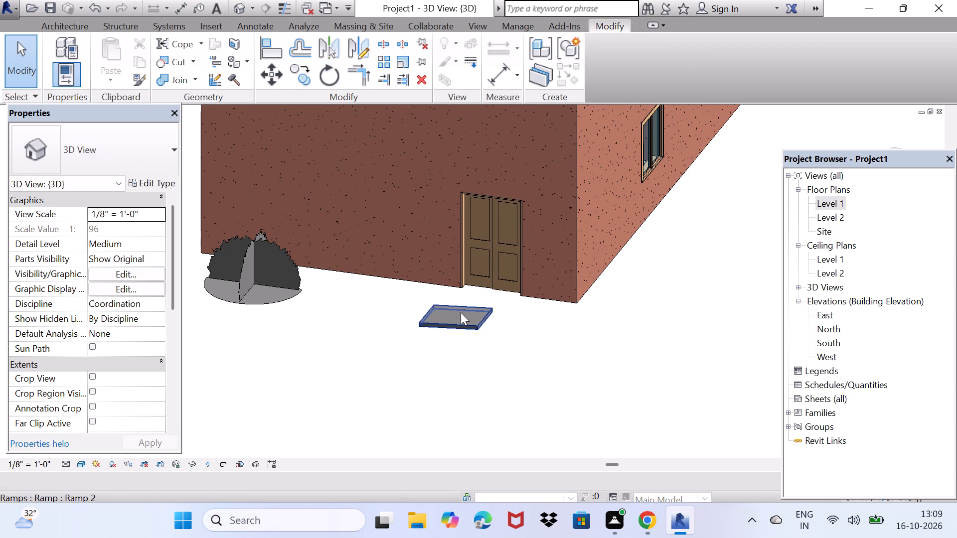
left_click(461, 312)
key("Delete")
Return to the Level 1 floor plan.
scroll(461, 326, "down", 3)
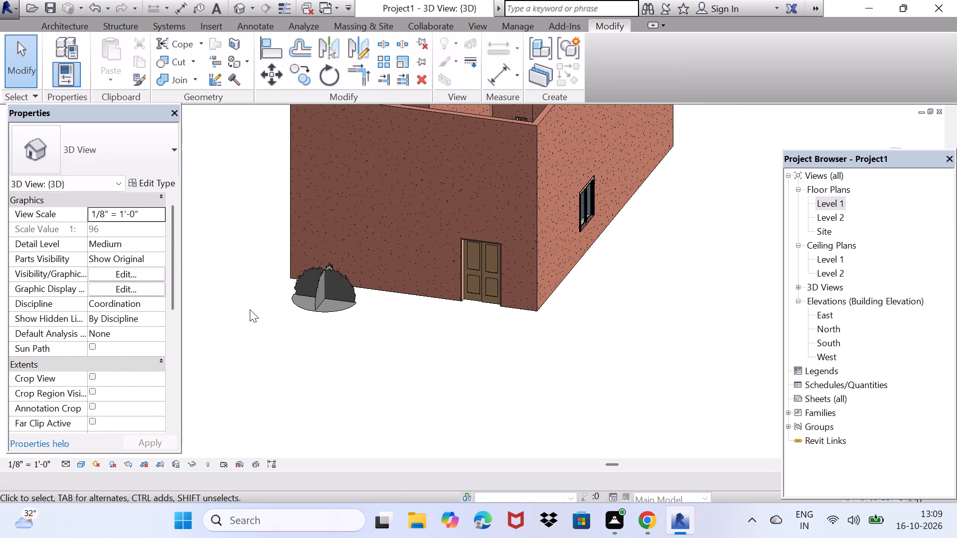
scroll(411, 317, "down", 4)
middle_click_drag(403, 336, 430, 339)
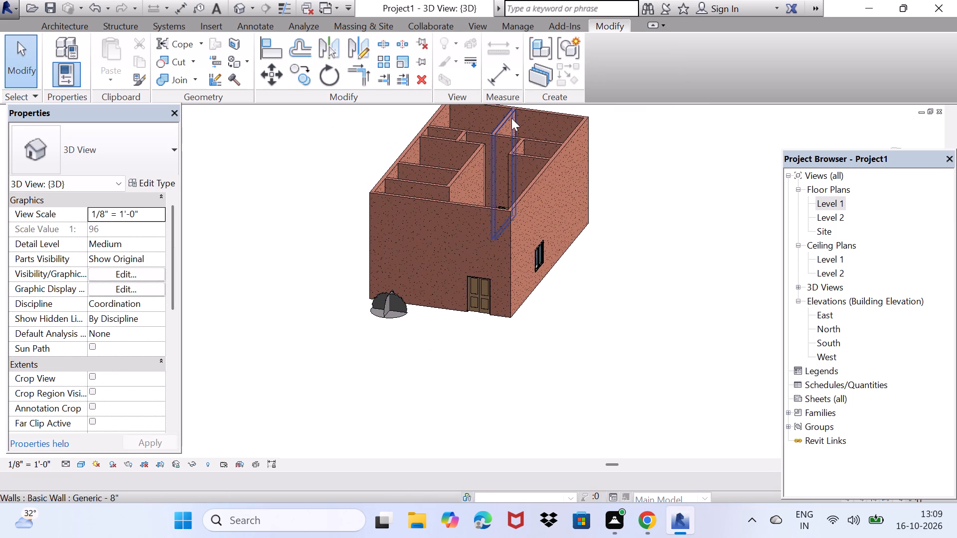
left_click(831, 203)
left_click(831, 203)
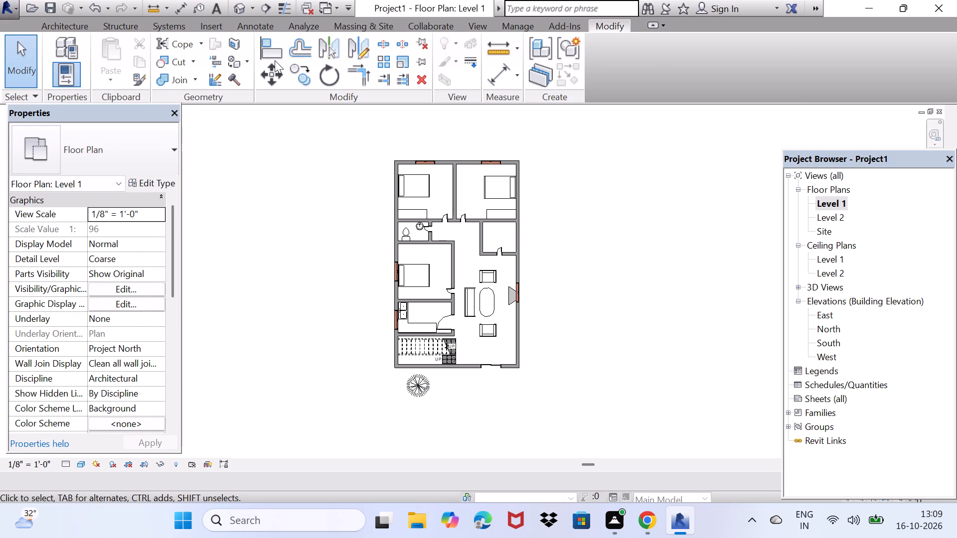
Start a Generic - 12" floor on Level 1 and pick the four exterior walls as its boundary, offset 1' outward.
left_click(63, 21)
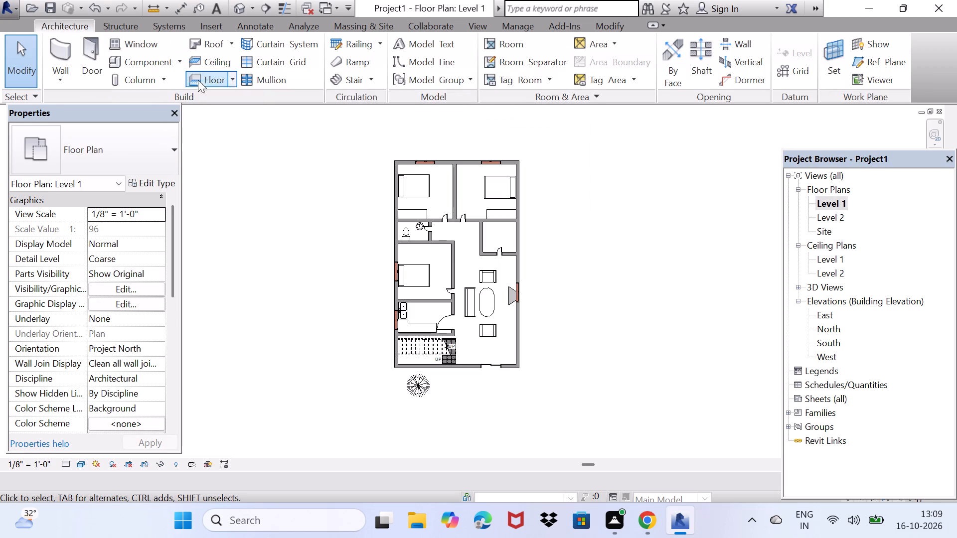
left_click(215, 78)
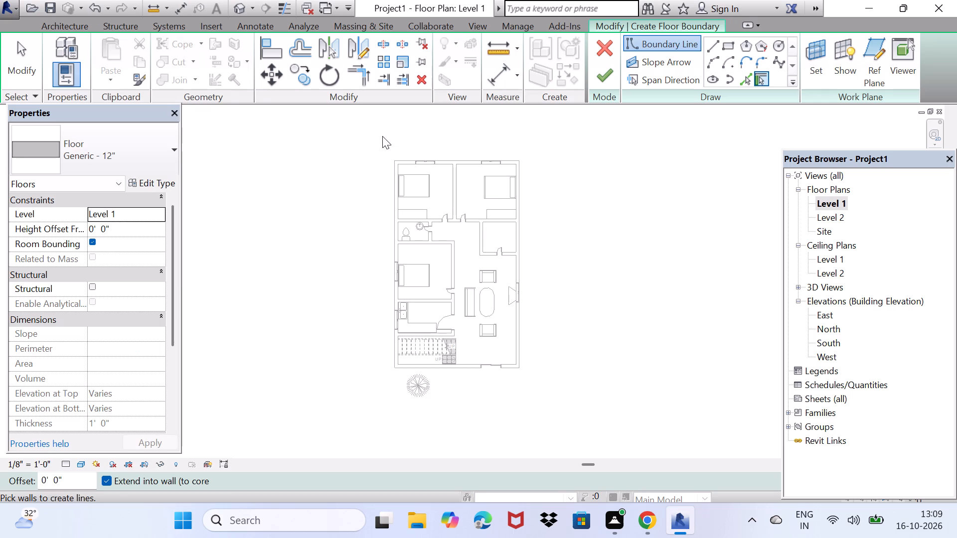
left_click(377, 127)
left_click(79, 484)
key("BackSpace")
key("BackSpace")
key("BackSpace")
key("BackSpace")
key("BackSpace")
key("BackSpace")
key("BackSpace")
key("1")
key("apostrophe")
key("Return")
left_click(394, 174)
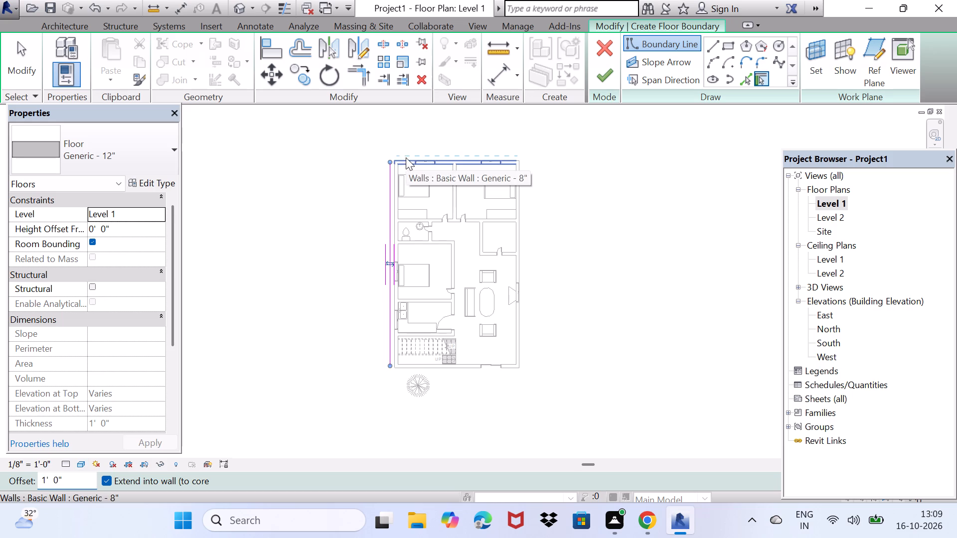
scroll(403, 157, "up", 3)
left_click(396, 162)
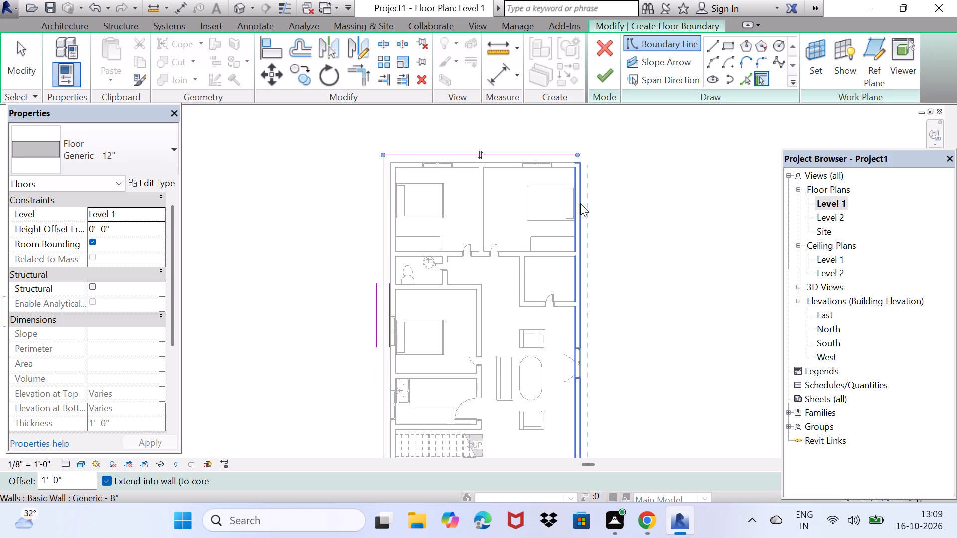
left_click(580, 203)
scroll(522, 212, "down", 3)
scroll(384, 214, "down", 2)
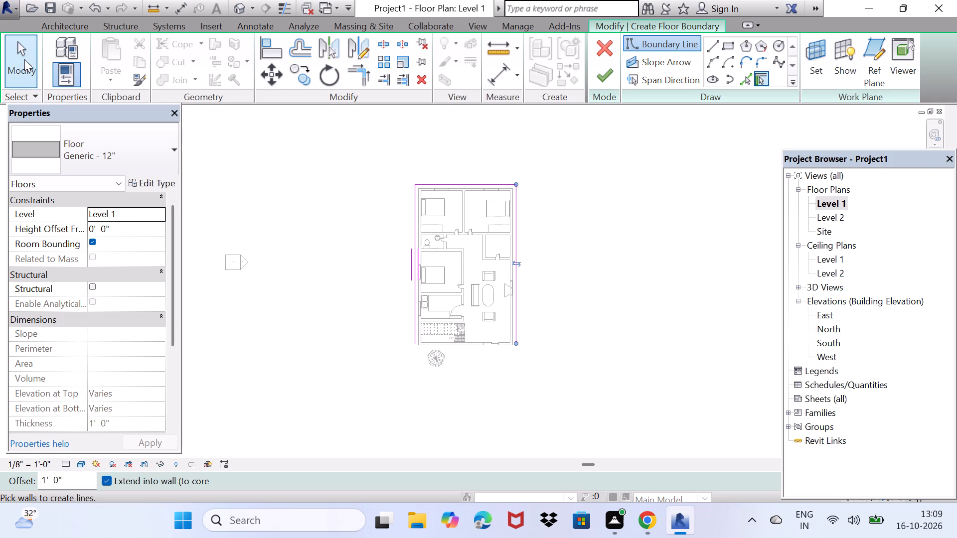
scroll(62, 101, "down", 2)
scroll(44, 137, "up", 3)
scroll(372, 289, "up", 3)
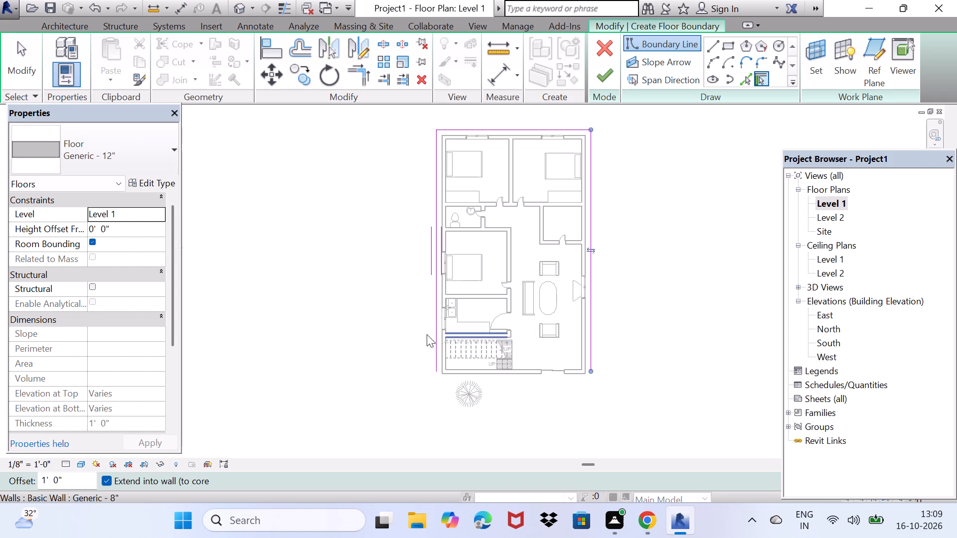
middle_click_drag(433, 301, 359, 207, "shift")
scroll(406, 302, "up", 3)
left_click(406, 269)
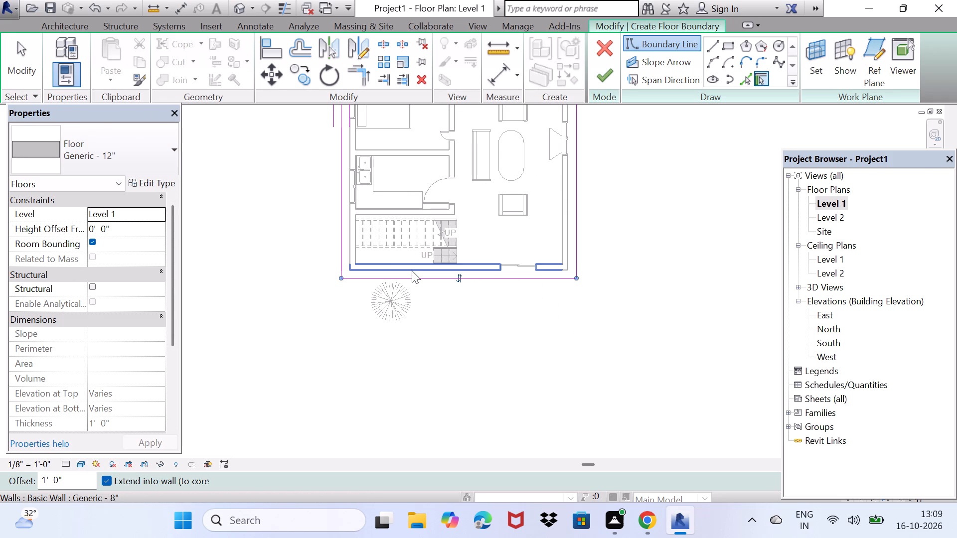
scroll(410, 259, "down", 3)
scroll(402, 269, "up", 2)
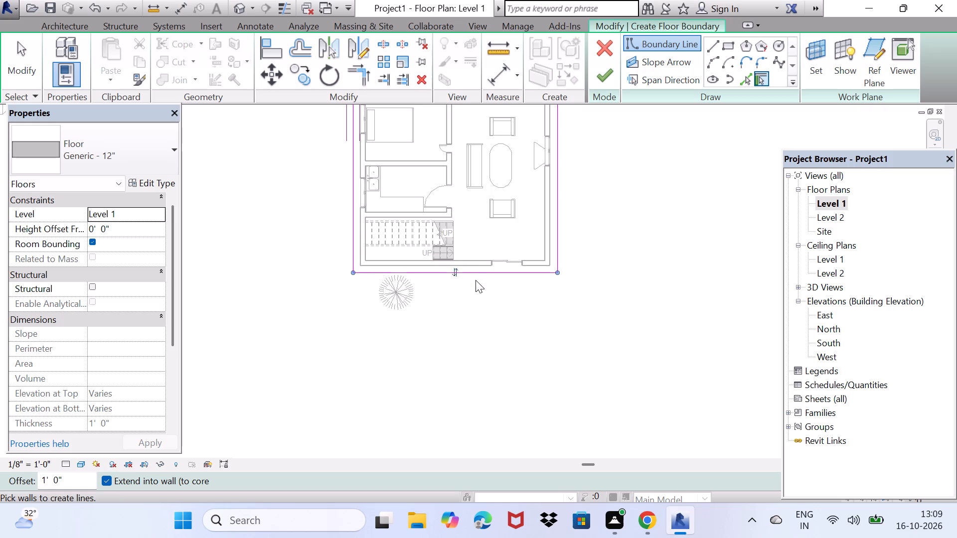
Flip the floor boundary from the outside to the inside of the exterior walls.
left_click_drag(457, 277, 457, 298)
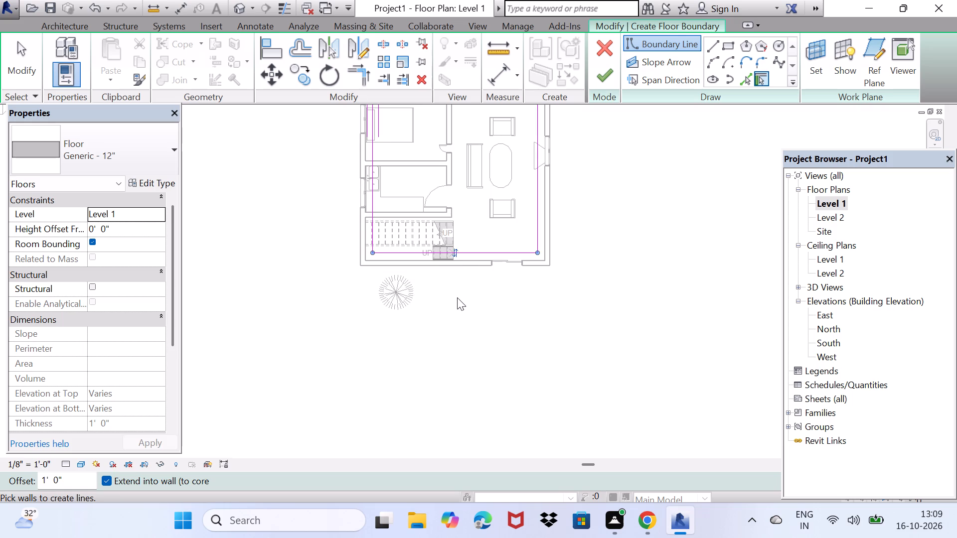
Undo the floor boundary flip and finish the Generic - 12" floor with its outline 1' outside the exterior walls.
key("ctrl+z")
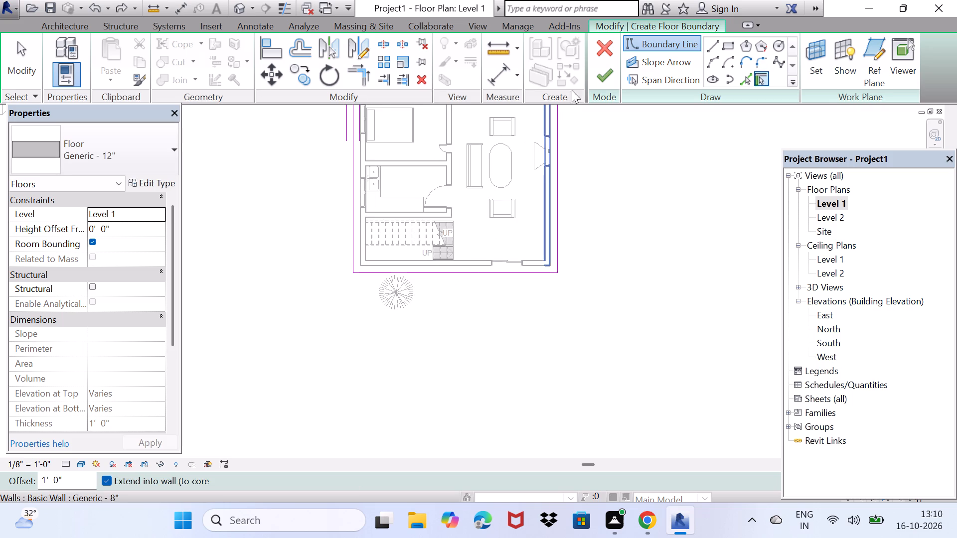
left_click(598, 71)
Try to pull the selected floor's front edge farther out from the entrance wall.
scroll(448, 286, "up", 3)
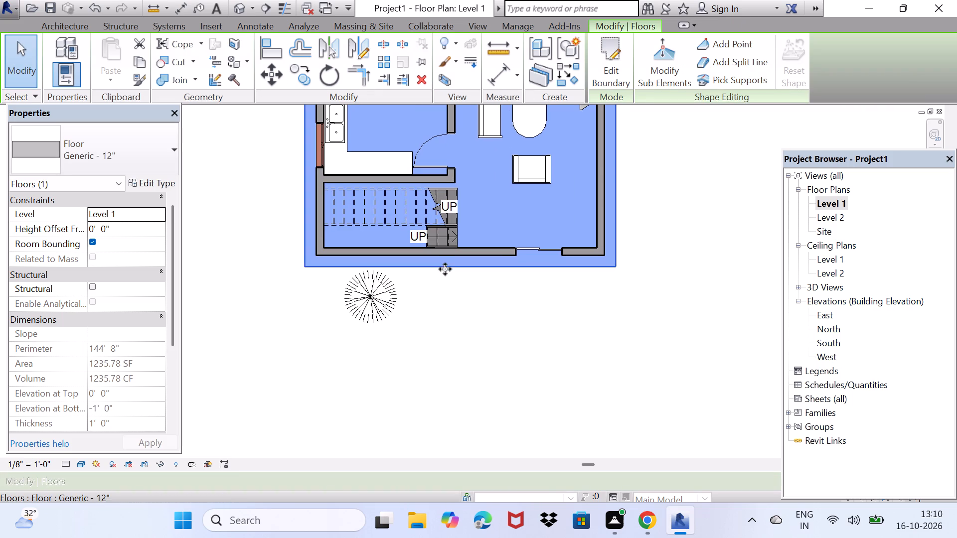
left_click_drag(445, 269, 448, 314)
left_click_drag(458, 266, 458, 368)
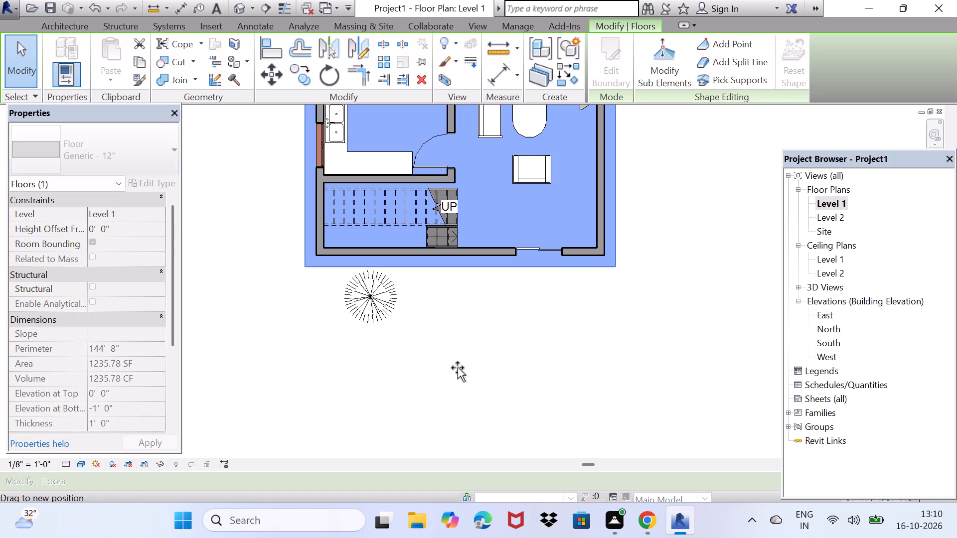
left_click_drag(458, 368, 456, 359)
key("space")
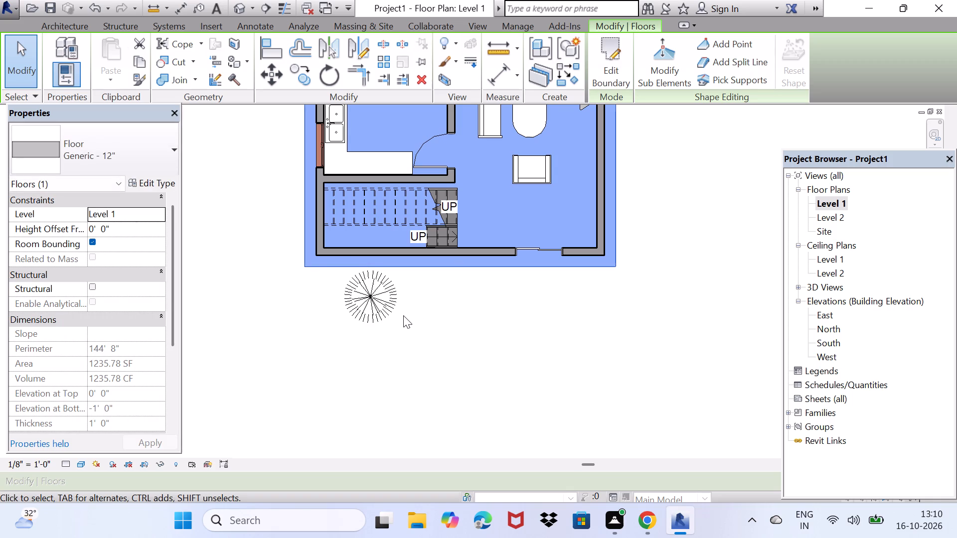
Open the 3D view and examine the new floor slab and the furnished rooms from several sides and from above.
scroll(403, 314, "down", 3)
middle_click_drag(403, 314, 348, 359)
scroll(348, 359, "down", 1)
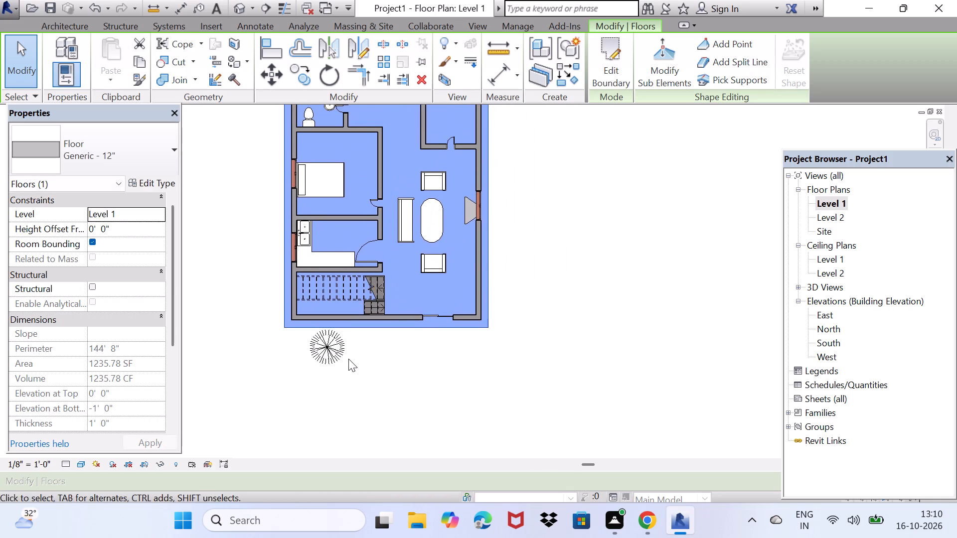
scroll(348, 359, "down", 1)
middle_click_drag(342, 340, 331, 352)
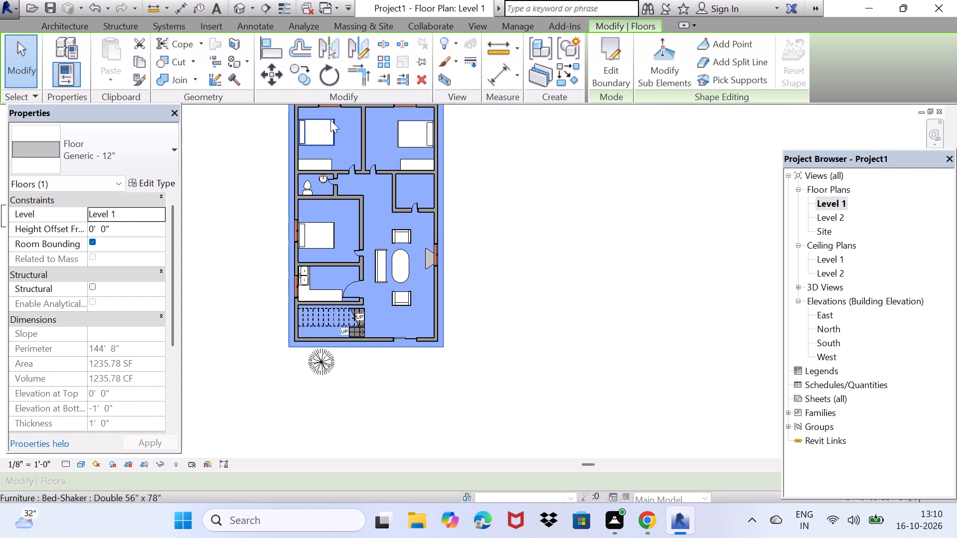
scroll(318, 131, "down", 3)
middle_click_drag(348, 199, 490, 281)
scroll(484, 270, "up", 1)
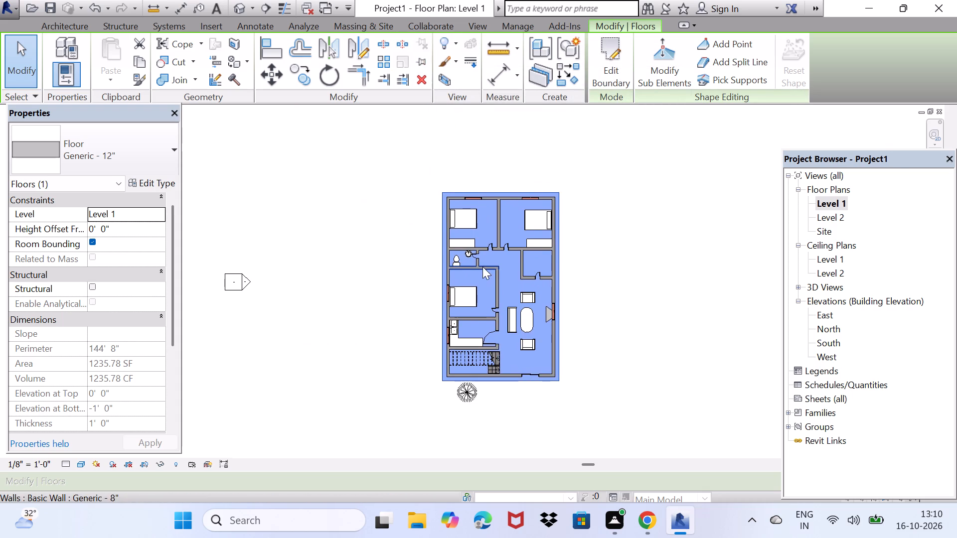
scroll(482, 267, "up", 1)
left_click(233, 10)
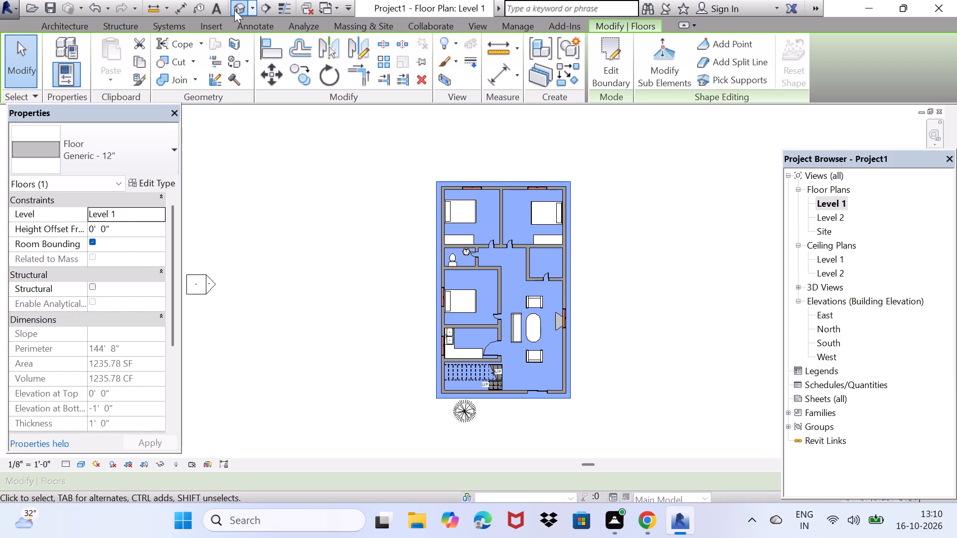
middle_click_drag(412, 243, 419, 306)
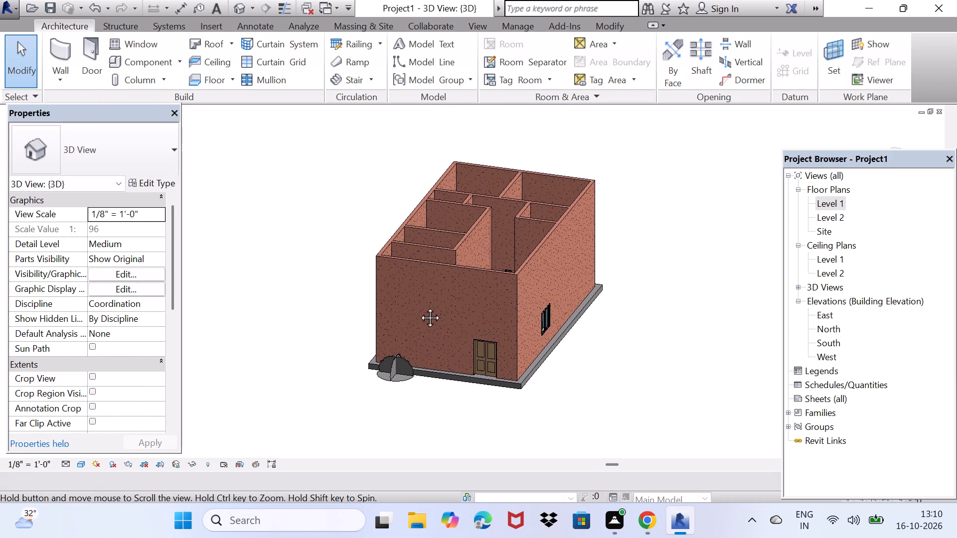
middle_click_drag(419, 306, 505, 447)
scroll(422, 328, "up", 3)
middle_click_drag(402, 313, 475, 266, "shift")
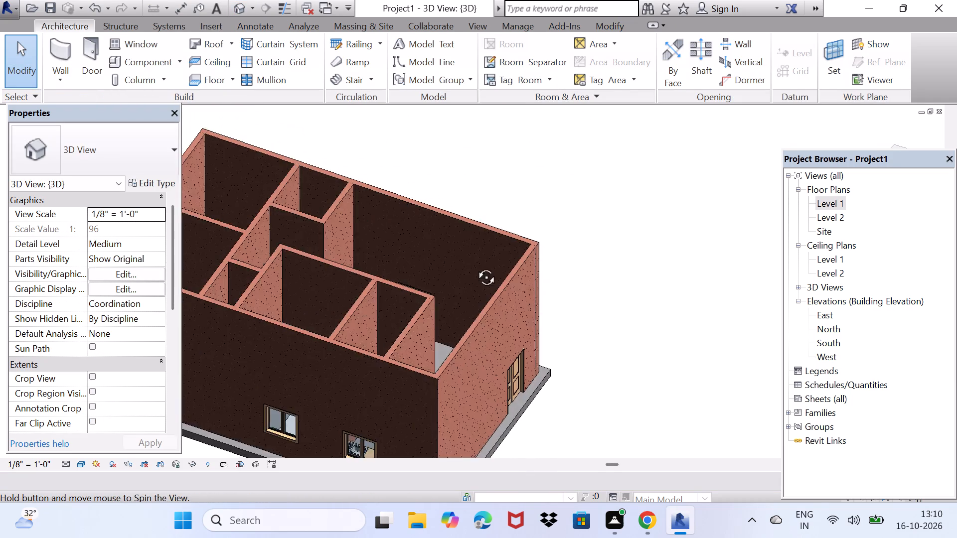
middle_click_drag(475, 266, 431, 451, "shift")
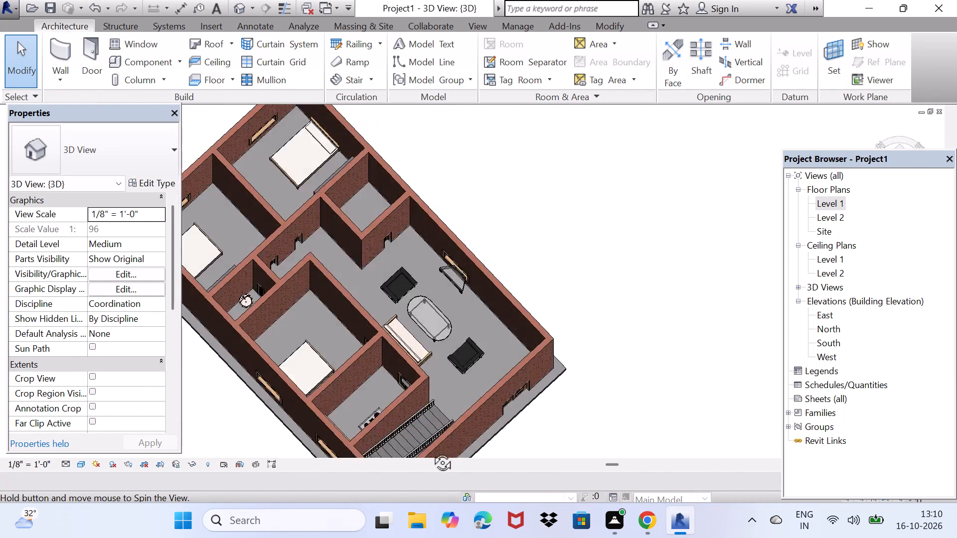
middle_click_drag(431, 451, 400, 414, "shift")
scroll(394, 396, "down", 3)
scroll(374, 349, "down", 1)
middle_click_drag(347, 307, 297, 303)
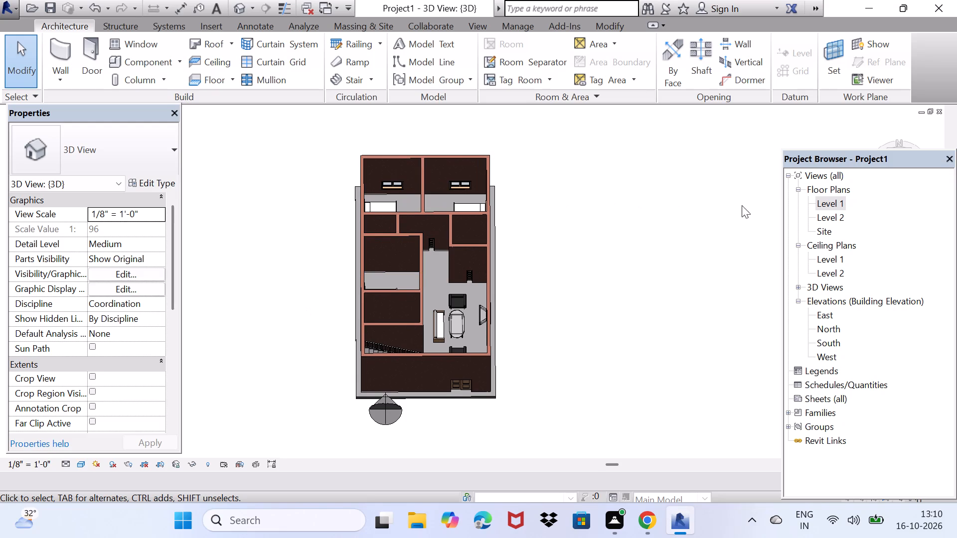
Return to the Level 1 floor plan and inspect the new floor around the living area, kitchen and stair.
double_click(839, 200)
scroll(576, 214, "down", 4)
middle_click_drag(559, 242, 537, 243, "shift")
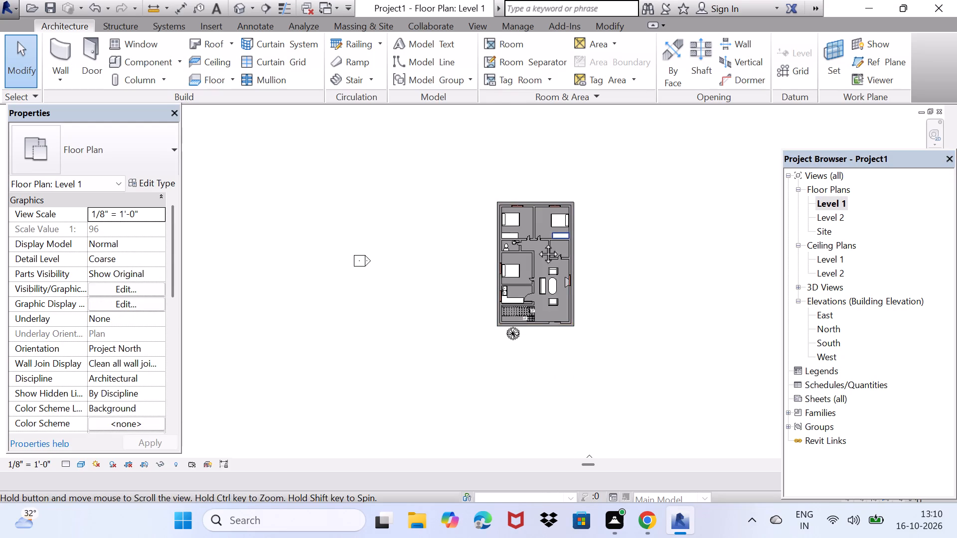
middle_click_drag(537, 243, 405, 188, "shift")
scroll(340, 230, "up", 4)
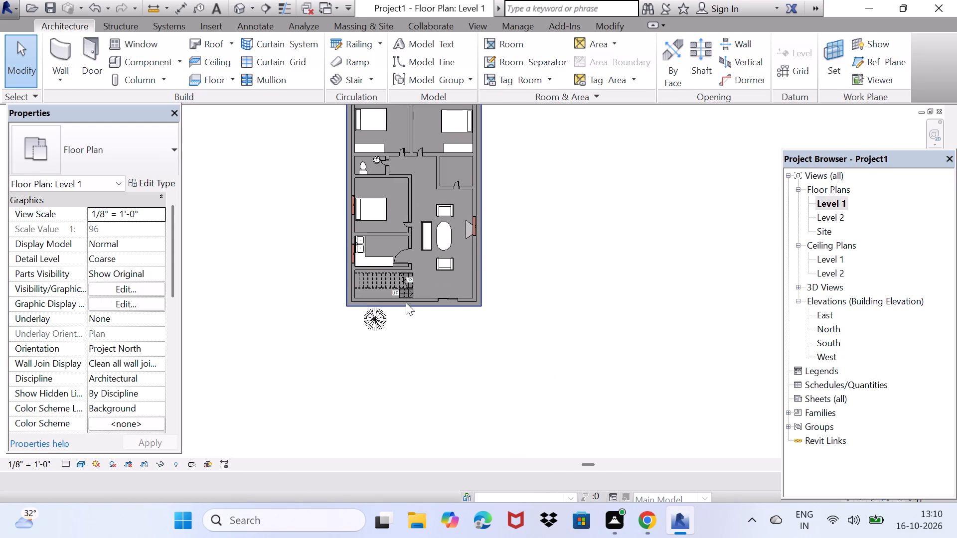
middle_click_drag(313, 274, 311, 372, "shift")
scroll(351, 365, "up", 2)
middle_click_drag(358, 369, 393, 314, "shift")
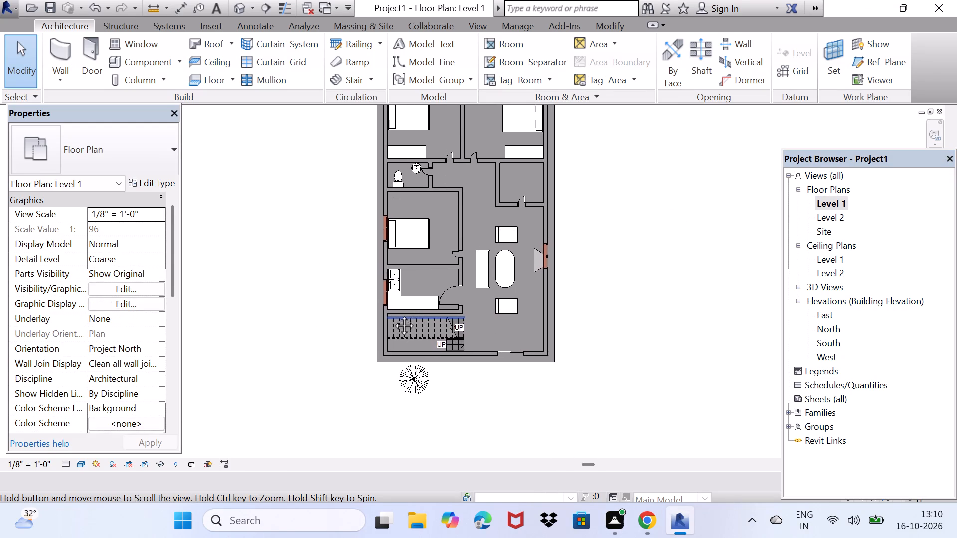
middle_click_drag(393, 314, 348, 329, "shift")
scroll(442, 267, "up", 3)
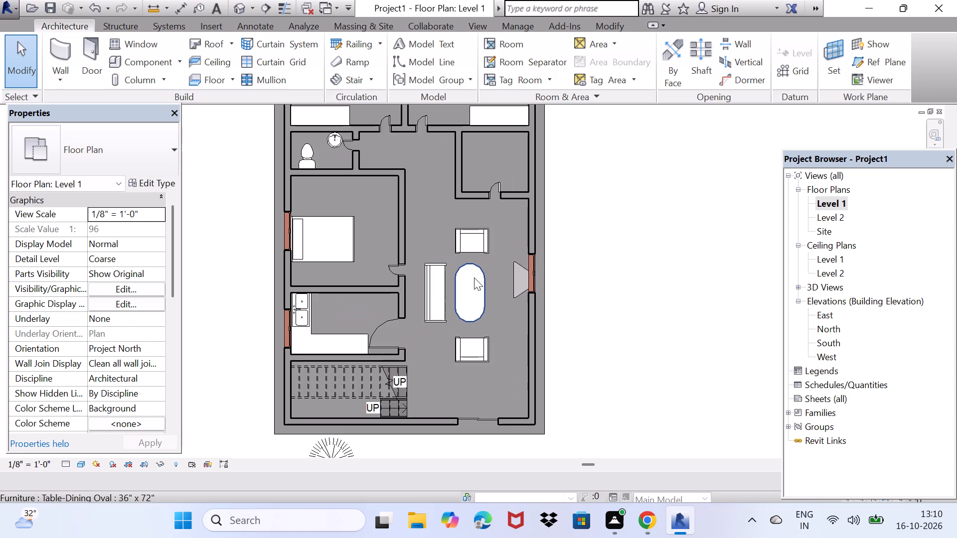
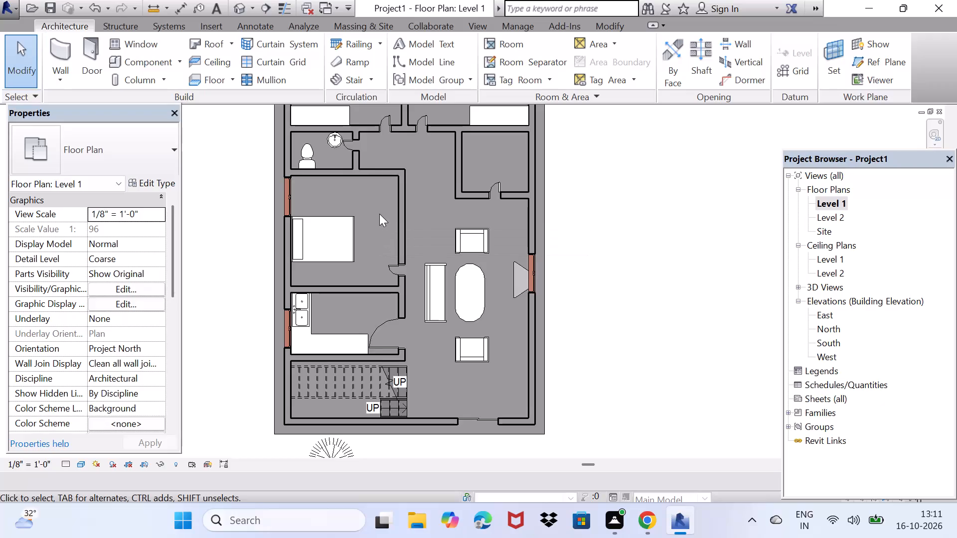
Look over the Level 1 plan around the hallway, open the 3D view and examine the bedrooms and bathroom over the floor.
double_click(379, 214)
scroll(406, 202, "up", 4)
middle_click_drag(411, 198, 408, 256)
triple_click(426, 219)
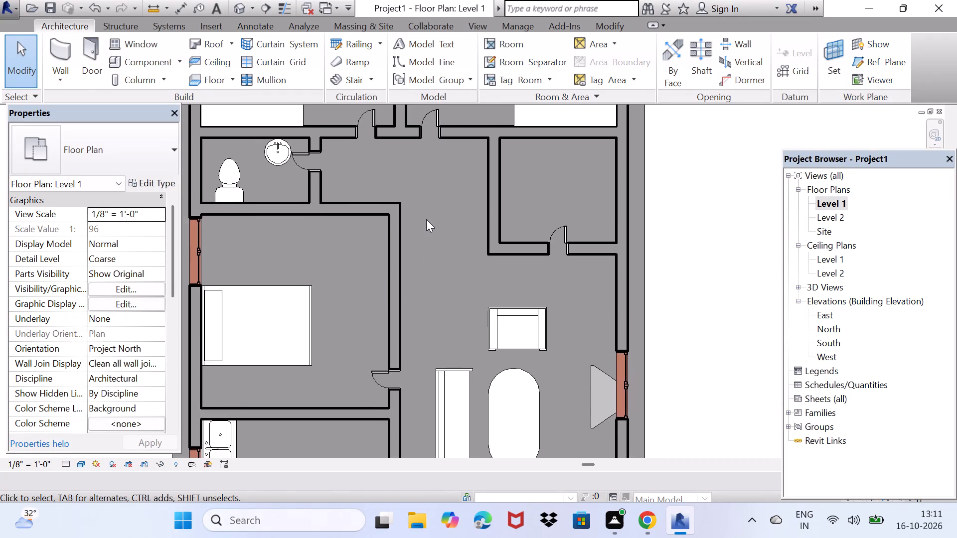
scroll(428, 210, "down", 3)
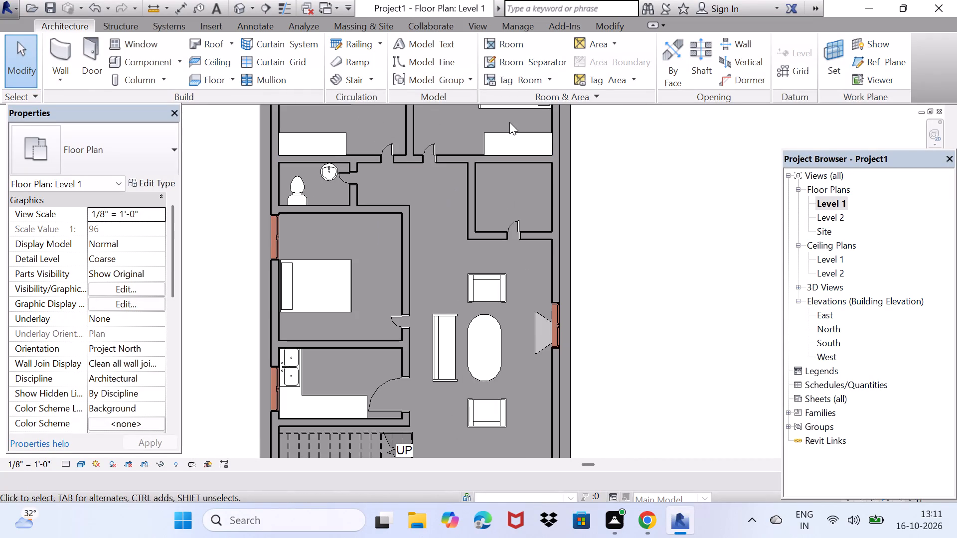
left_click(241, 8)
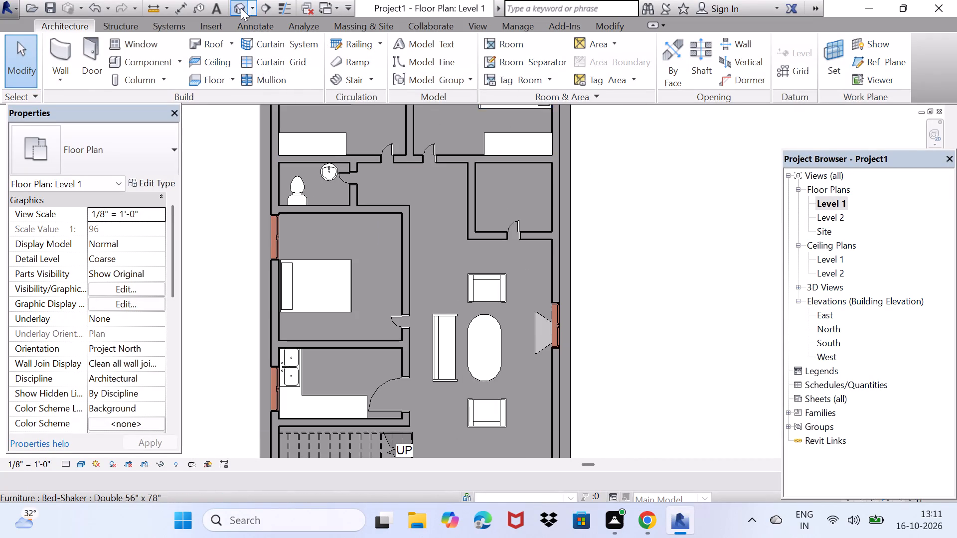
scroll(431, 229, "up", 4)
scroll(434, 189, "up", 1)
middle_click_drag(434, 189, 448, 284)
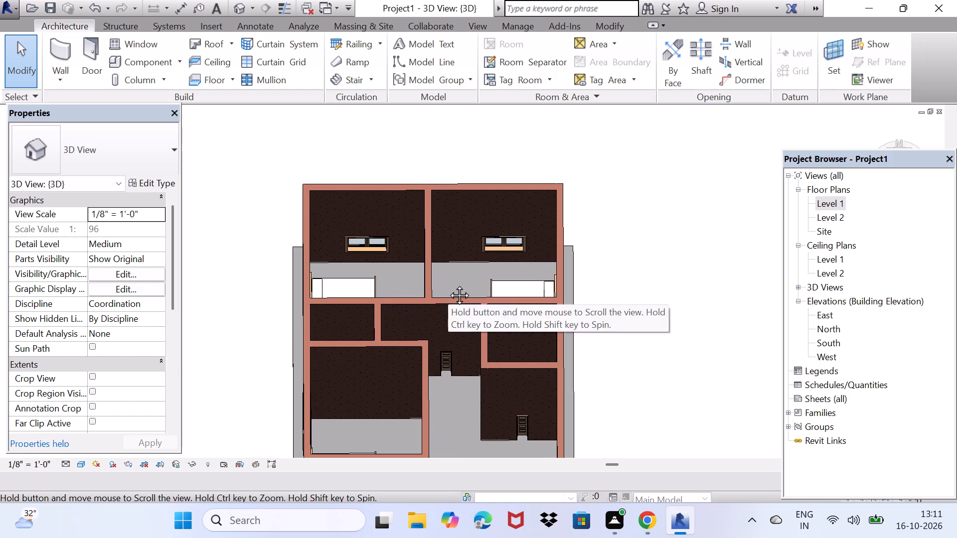
middle_click_drag(448, 284, 535, 356)
middle_click_drag(337, 361, 450, 228)
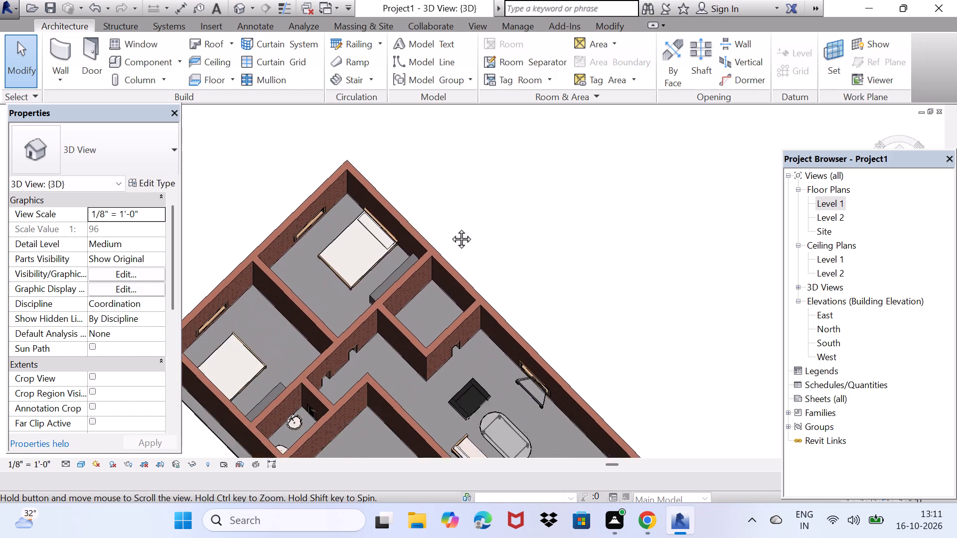
middle_click_drag(450, 228, 454, 226)
scroll(320, 288, "up", 4)
triple_click(333, 267)
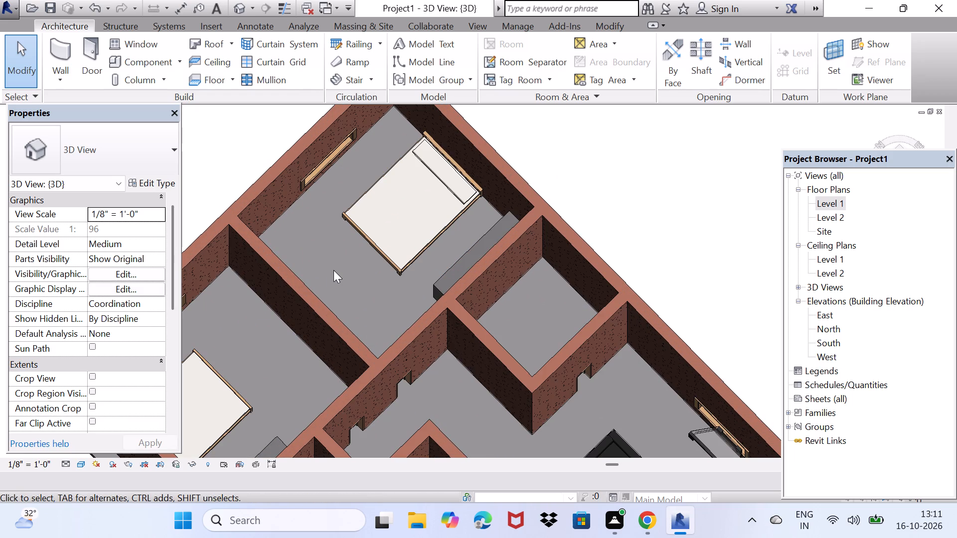
middle_click_drag(333, 270, 329, 252)
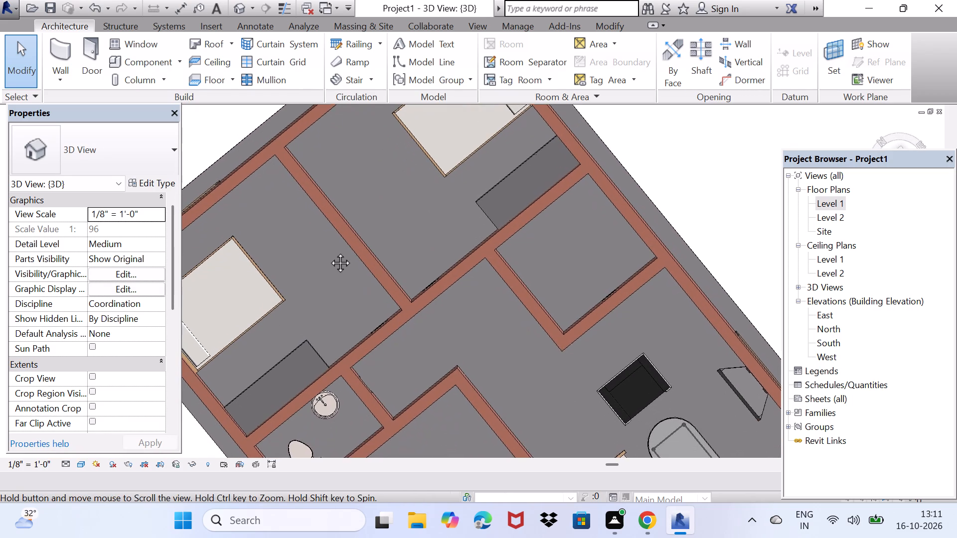
middle_click_drag(329, 252, 356, 204)
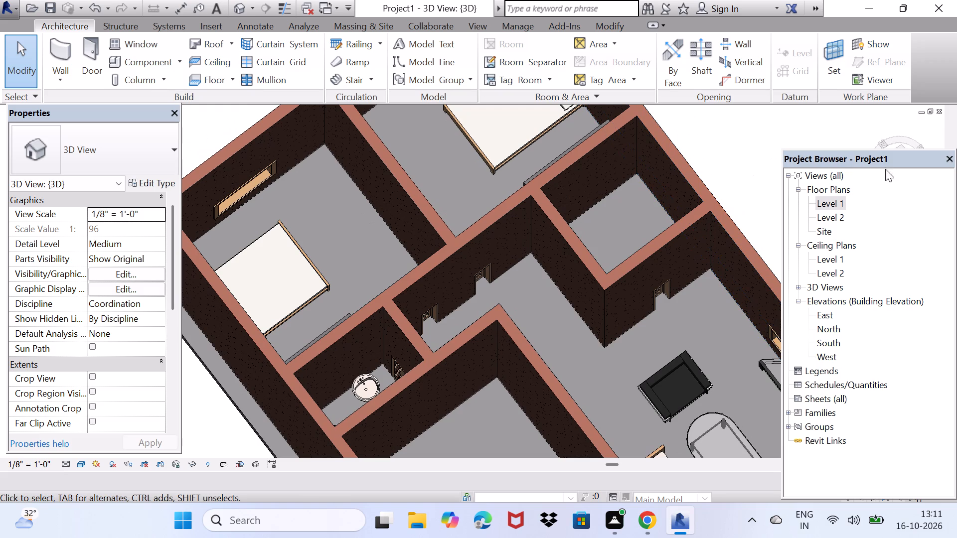
Move the Project Browser down so that it no longer covers the ViewCube.
left_click_drag(899, 154, 901, 237)
Orient the 3D view to home and to top, and examine the two rear bedrooms and the bathroom from above.
left_click(898, 160)
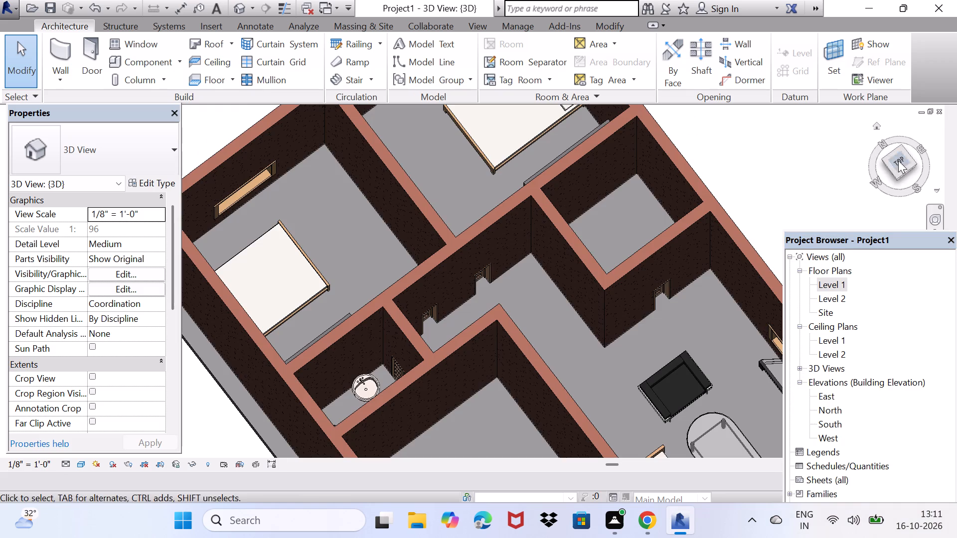
left_click(879, 127)
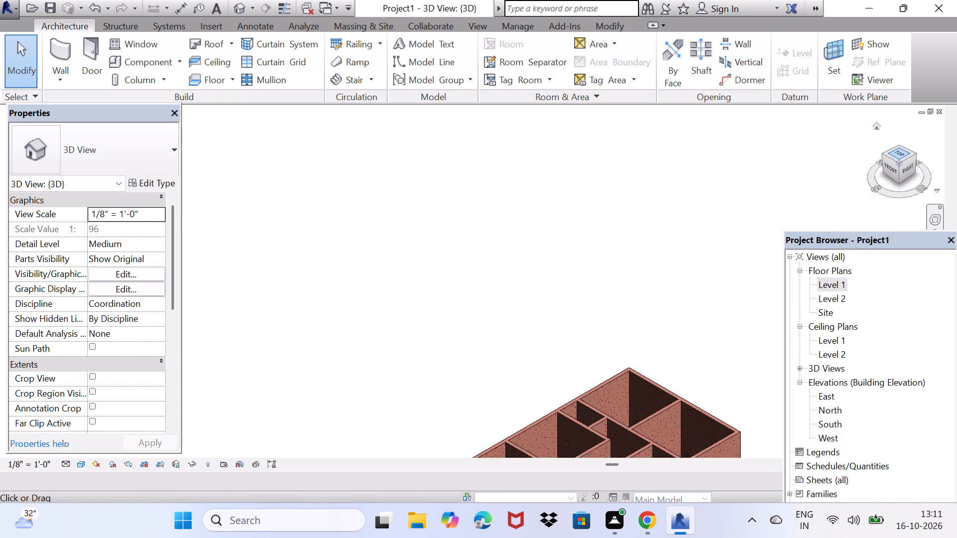
left_click(898, 153)
scroll(438, 306, "up", 3)
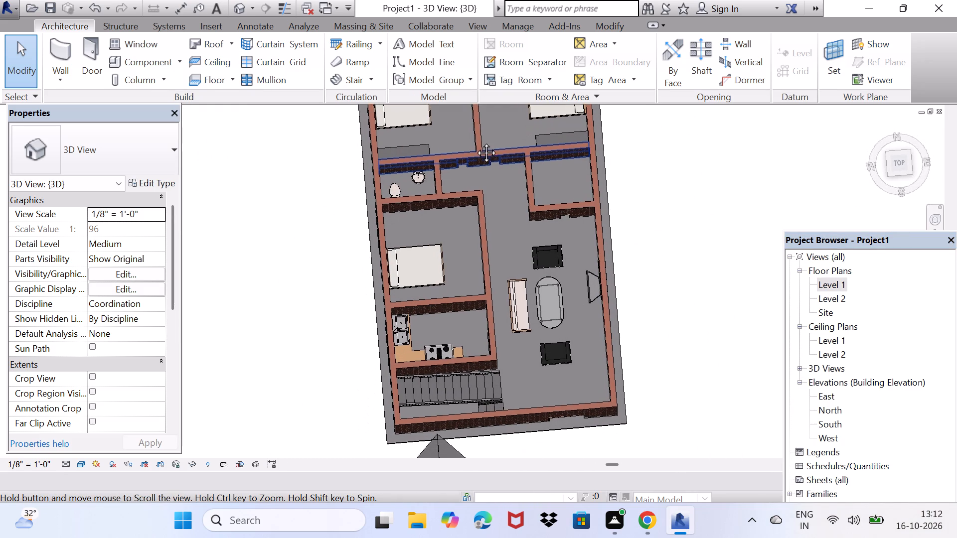
triple_click(480, 196)
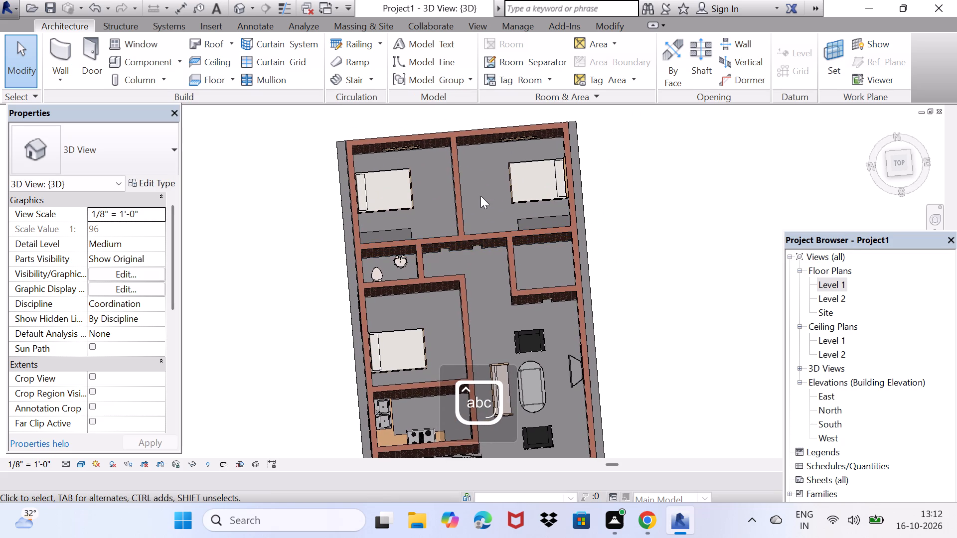
left_click(480, 196)
scroll(485, 195, "up", 4)
double_click(470, 195)
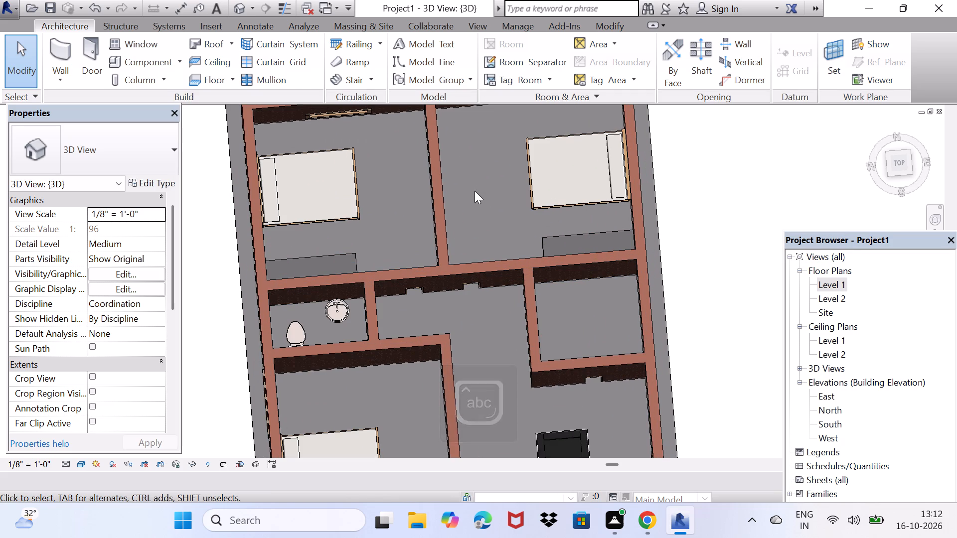
middle_click_drag(560, 184, 553, 218)
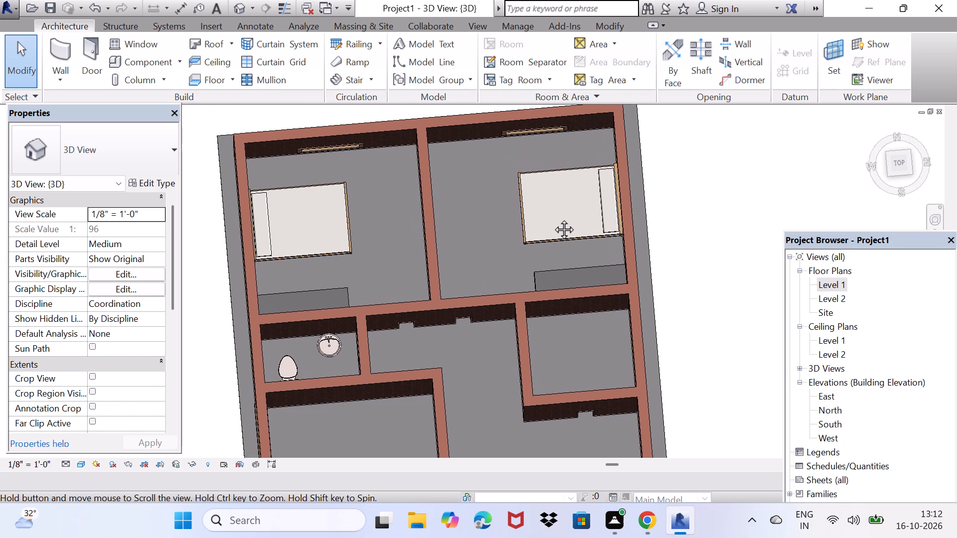
middle_click_drag(553, 218, 559, 212)
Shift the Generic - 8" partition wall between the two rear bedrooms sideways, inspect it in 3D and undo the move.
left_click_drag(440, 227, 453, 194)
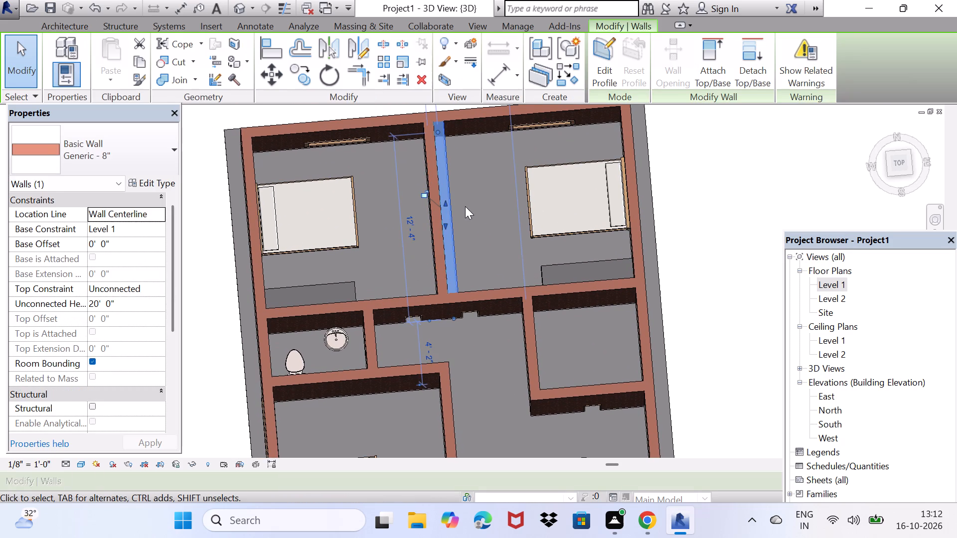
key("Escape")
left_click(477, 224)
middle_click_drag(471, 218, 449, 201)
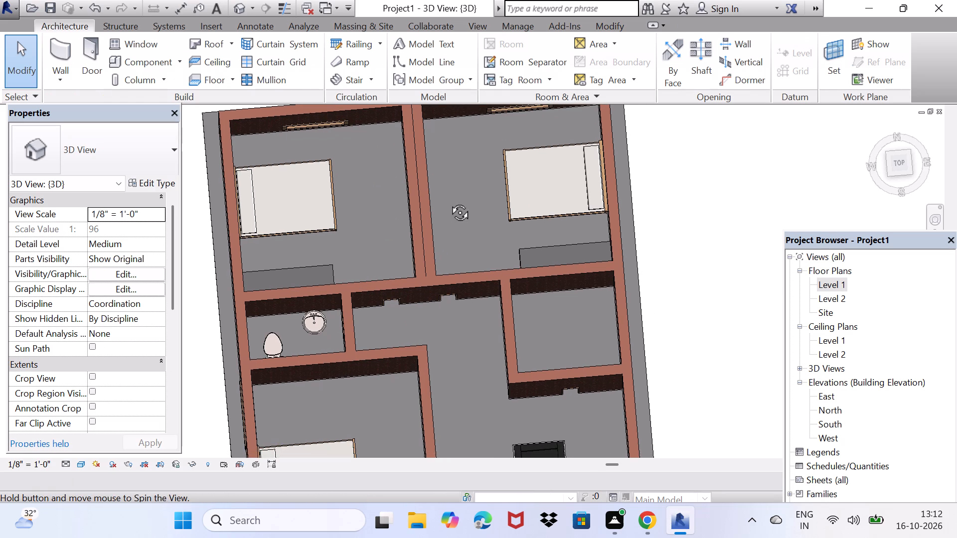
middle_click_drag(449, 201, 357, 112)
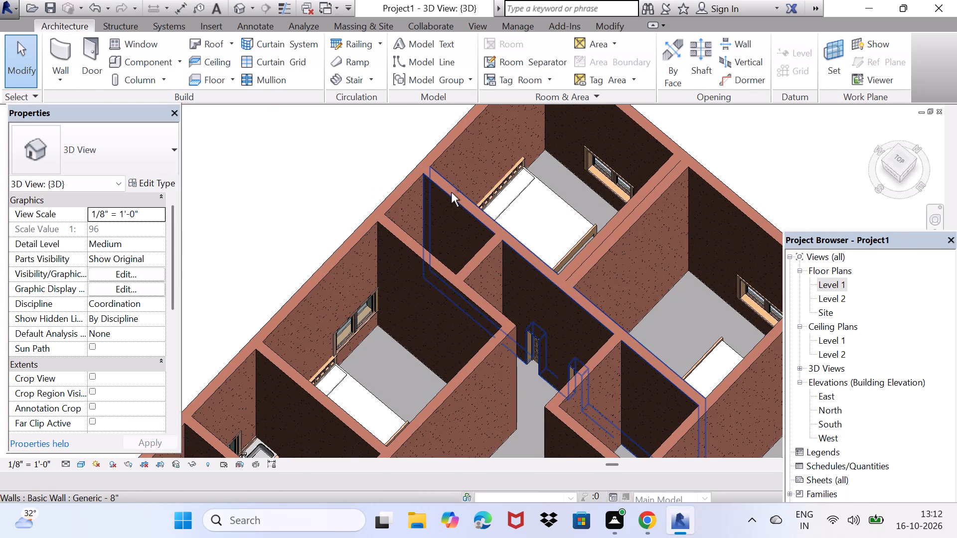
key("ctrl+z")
Set the 3D view's visual style to Realistic, with the house's entrance side in view.
middle_click_drag(521, 224, 305, 139)
middle_click_drag(321, 161, 386, 153, "shift")
scroll(386, 153, "down", 8)
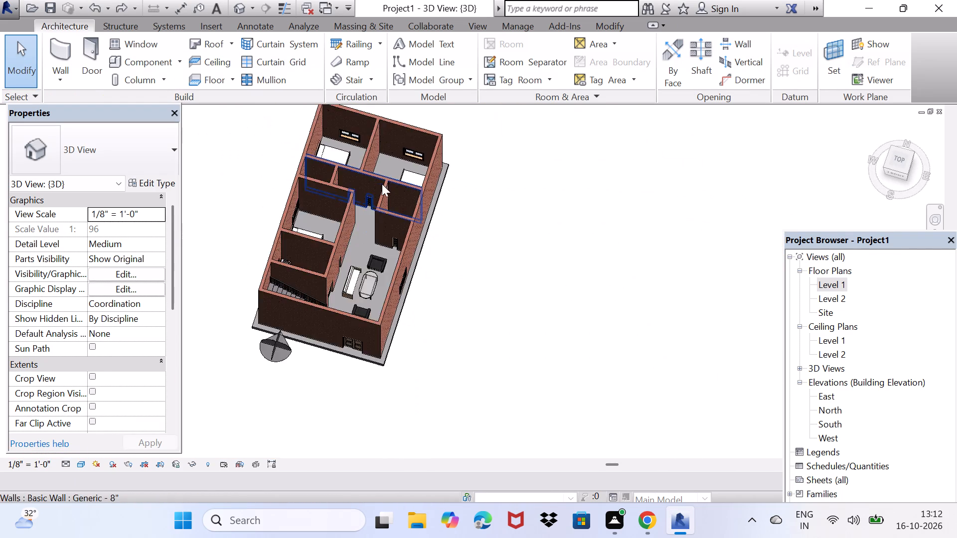
scroll(382, 184, "down", 4)
scroll(339, 294, "up", 4)
middle_click_drag(325, 279, 348, 212)
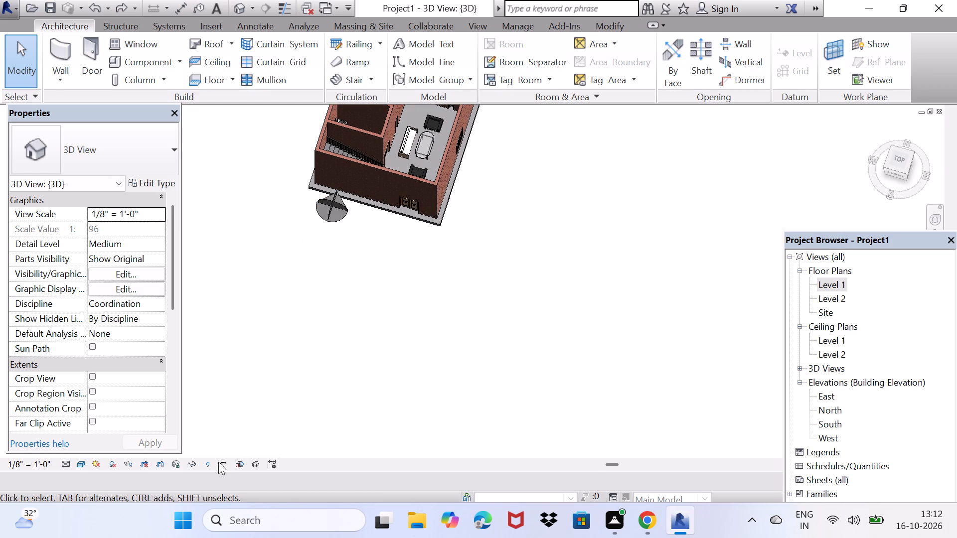
left_click(80, 462)
left_click(114, 438)
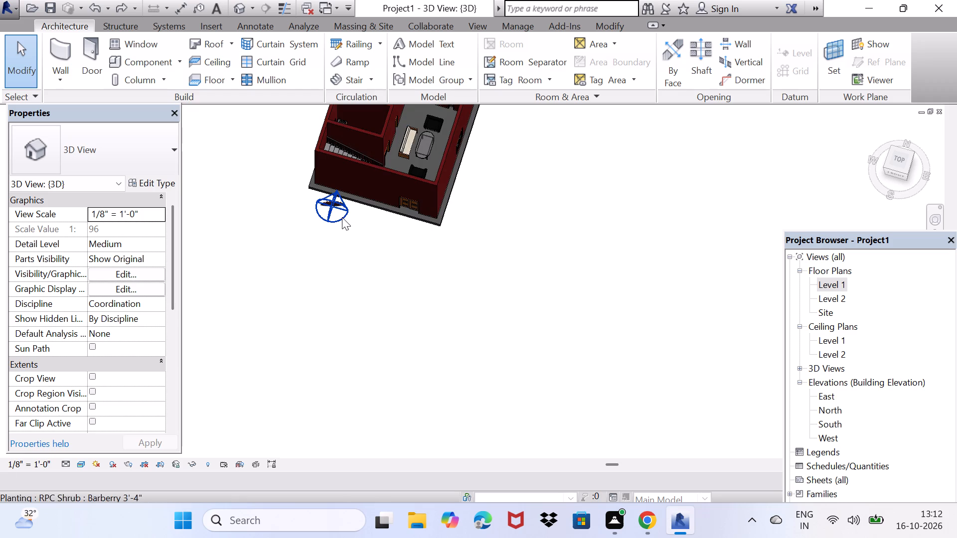
Examine the barberry shrub beside the floor's front edge, the entrance wall and the door in the realistic 3D view.
middle_click_drag(342, 218, 369, 129)
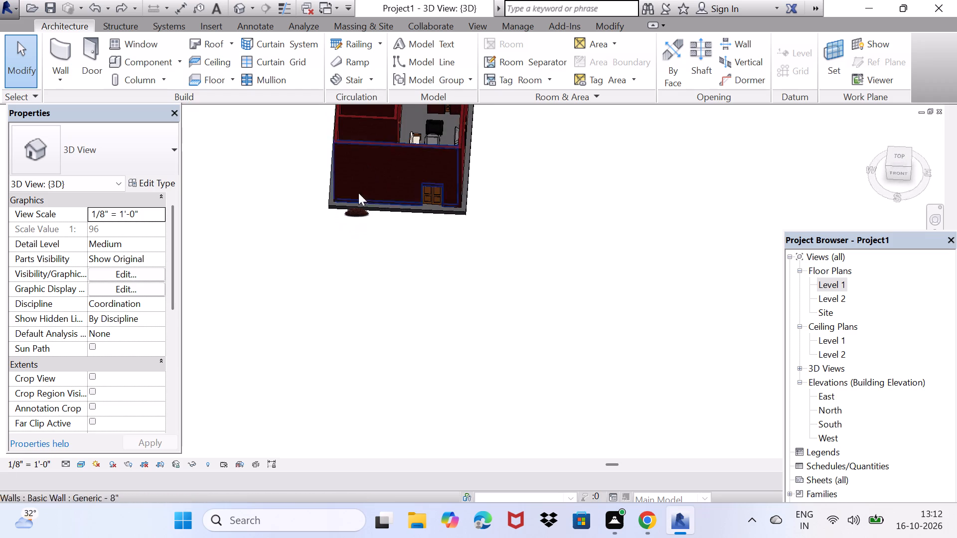
scroll(336, 254, "up", 9)
scroll(375, 196, "up", 1)
middle_click_drag(375, 195, 345, 231, "ctrl")
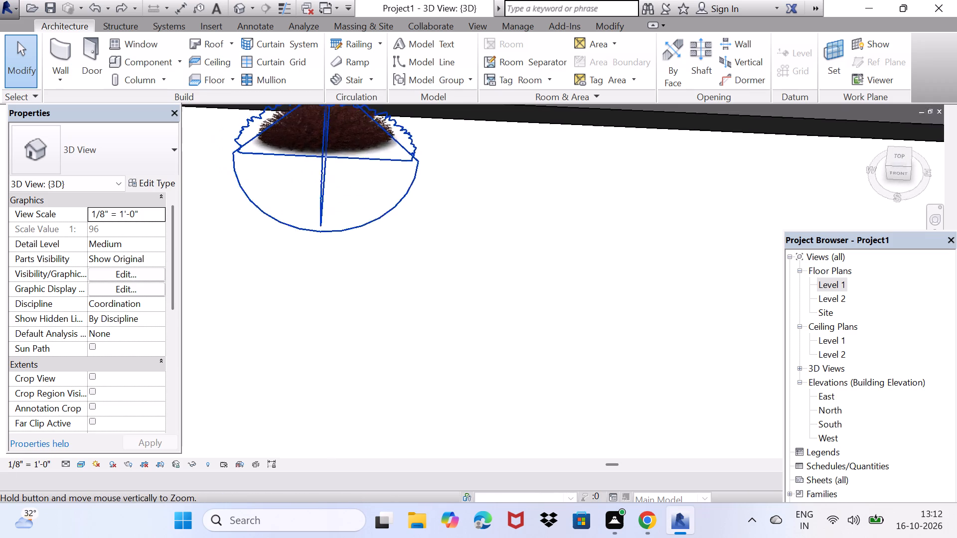
middle_click_drag(345, 231, 371, 184, "ctrl")
middle_click_drag(364, 194, 376, 127, "shift")
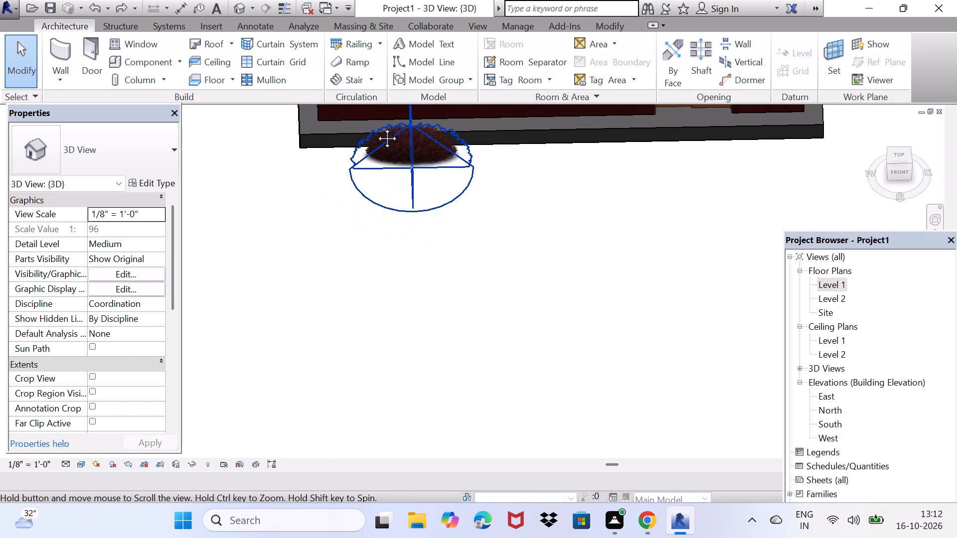
middle_click_drag(376, 127, 297, 355, "shift")
middle_click_drag(295, 377, 324, 291)
scroll(323, 292, "up", 1)
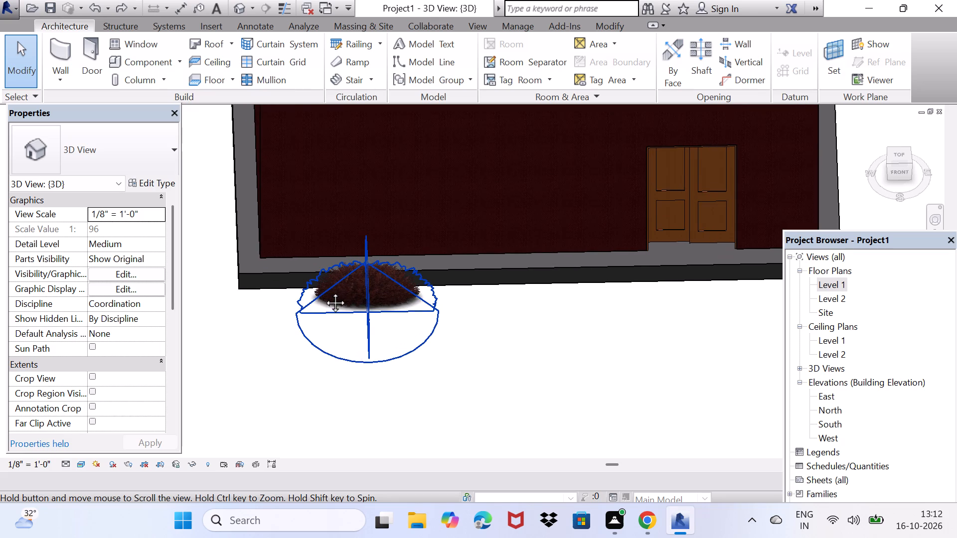
middle_click_drag(324, 291, 365, 192)
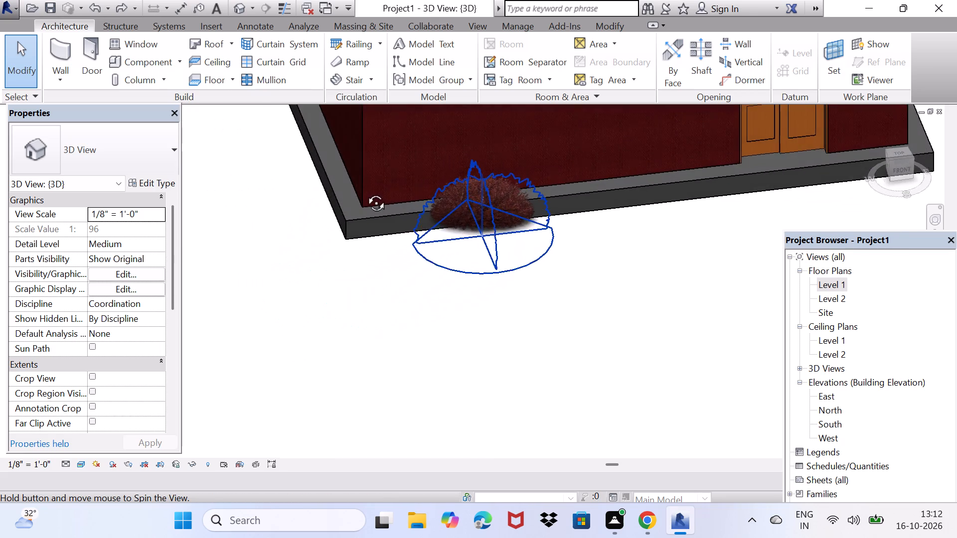
middle_click_drag(365, 192, 366, 165)
scroll(464, 170, "up", 7)
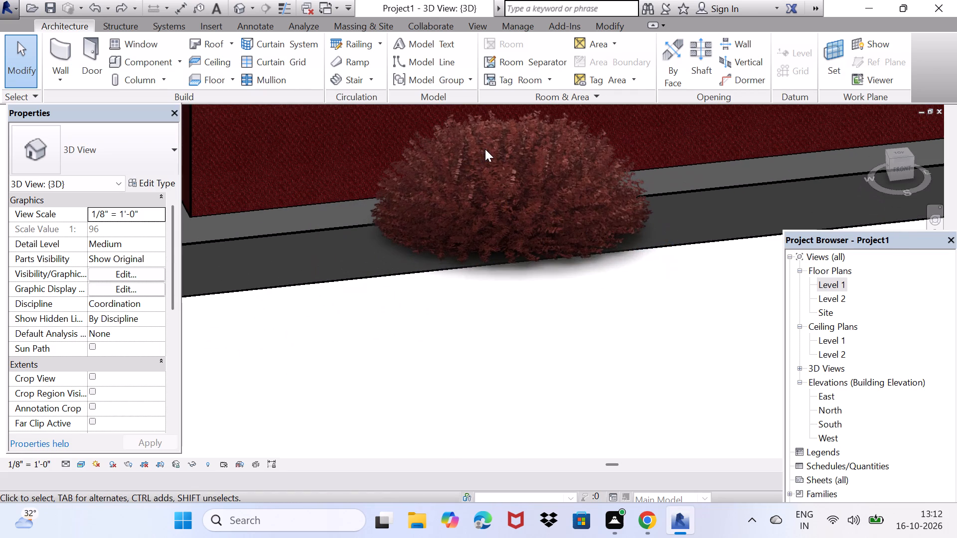
middle_click_drag(485, 164, 487, 190)
scroll(488, 187, "down", 2)
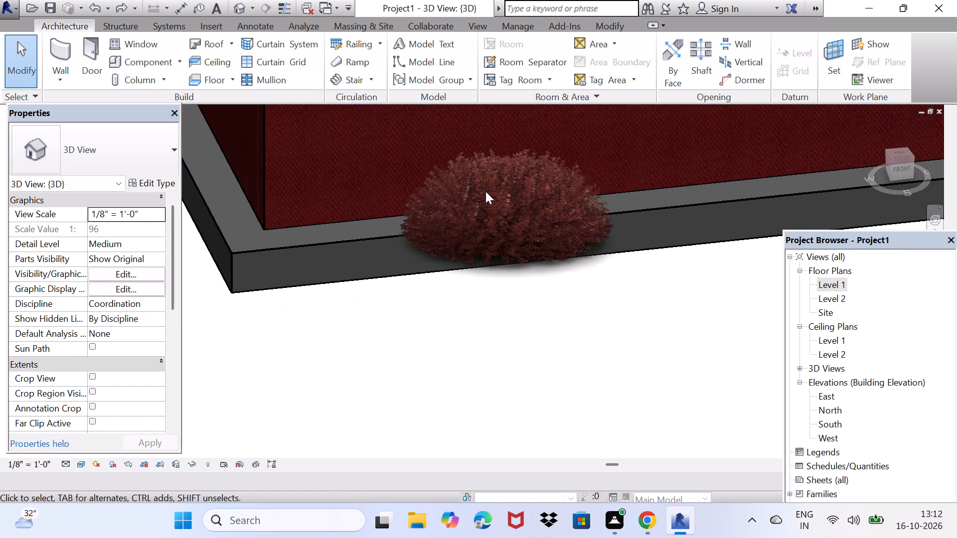
Open the Level 1 floor plan showing the furnished living room and the floor slab's edge.
double_click(833, 282)
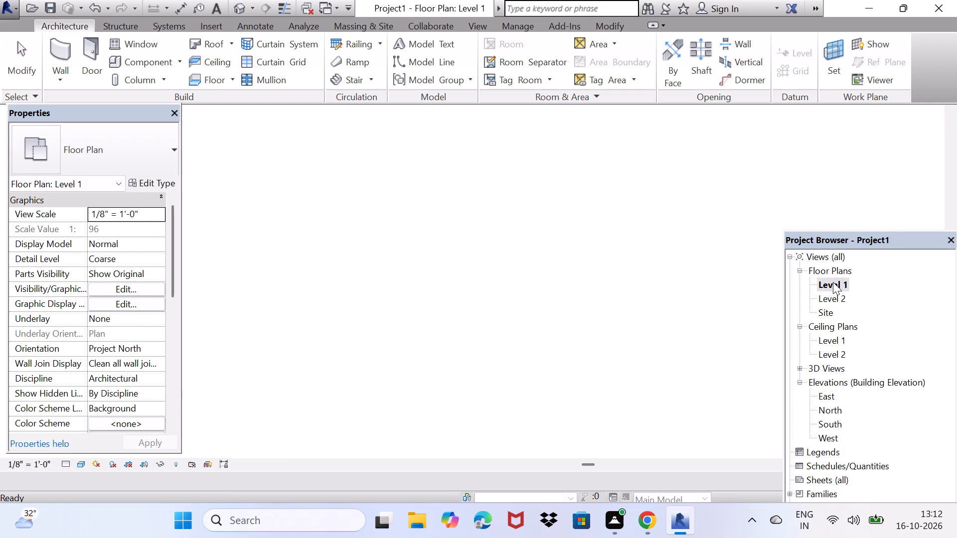
scroll(411, 251, "down", 3)
scroll(409, 231, "up", 3)
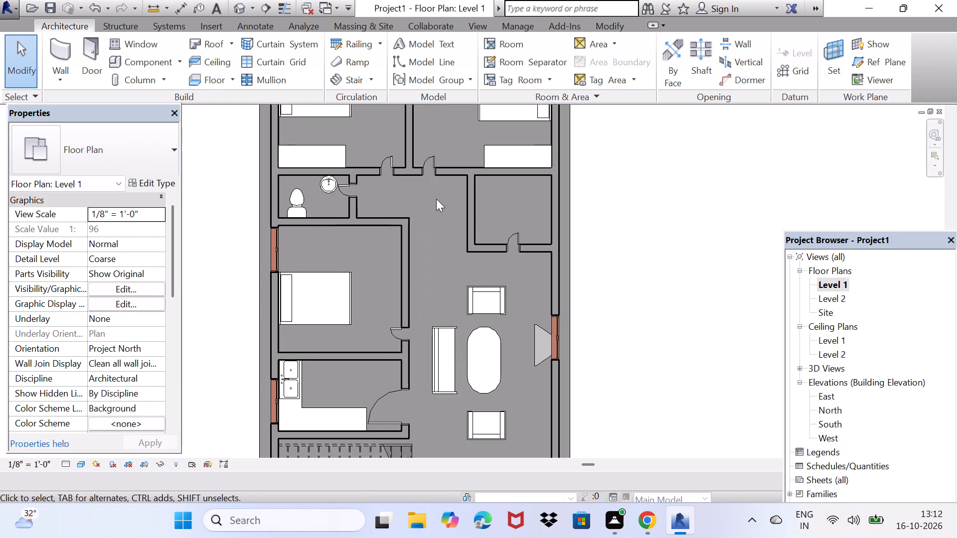
middle_click_drag(532, 212, 543, 143, "shift")
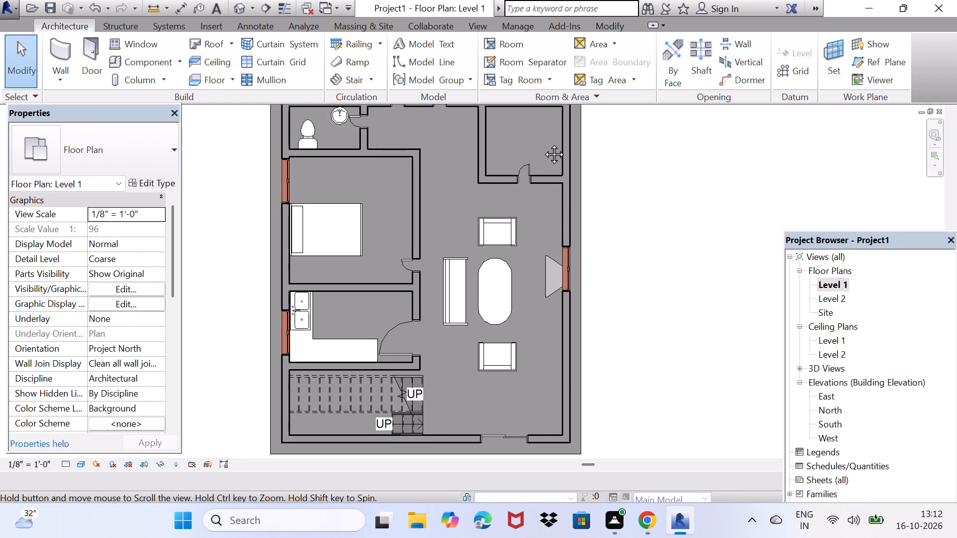
middle_click_drag(543, 143, 337, 147, "shift")
scroll(355, 200, "up", 2)
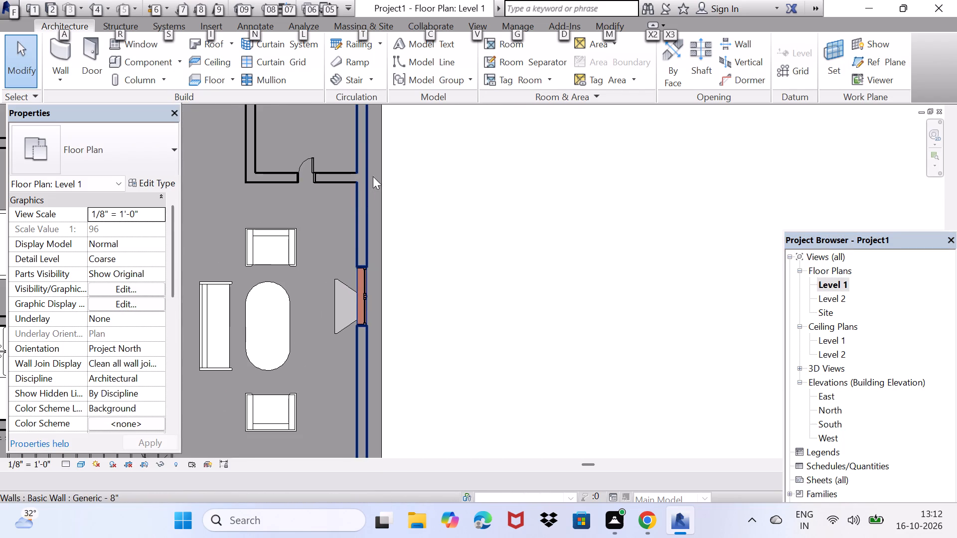
scroll(373, 176, "down", 3)
key("Escape")
left_click_drag(422, 235, 434, 200)
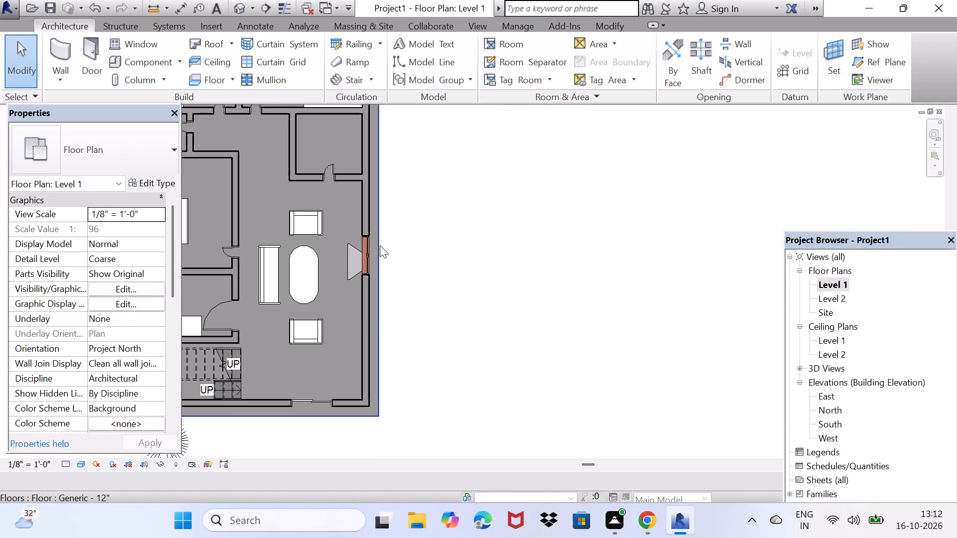
Create a new material for the structure layer of the house's Generic - 12" floor type.
left_click(376, 246)
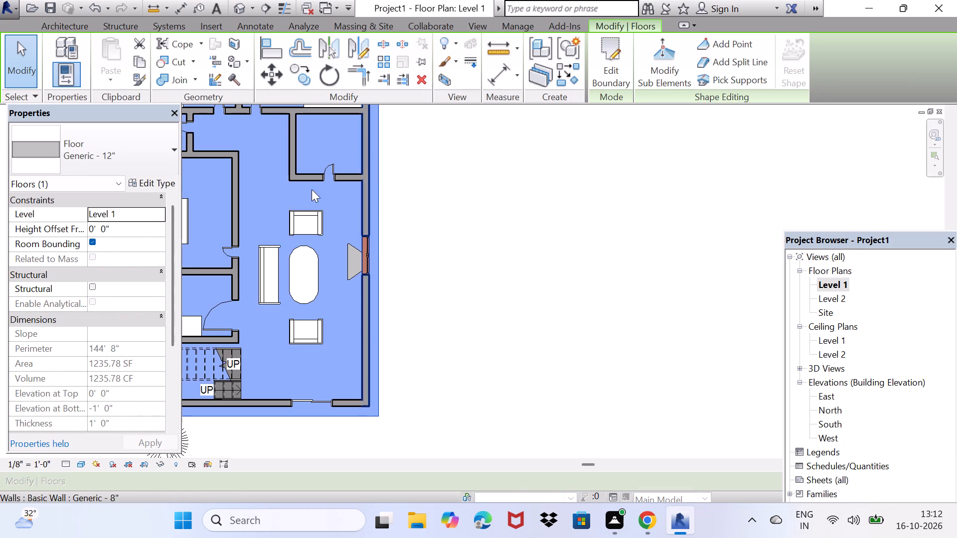
left_click(154, 181)
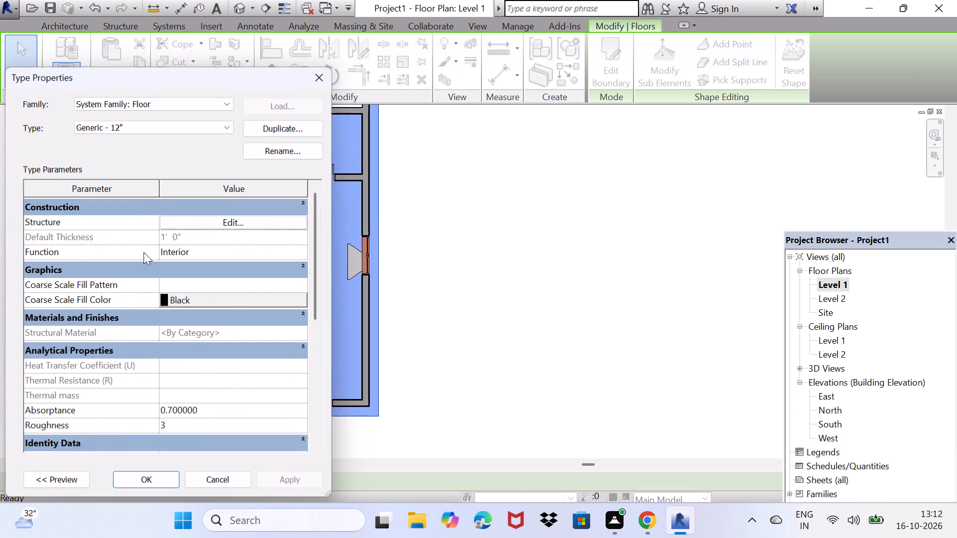
left_click(230, 223)
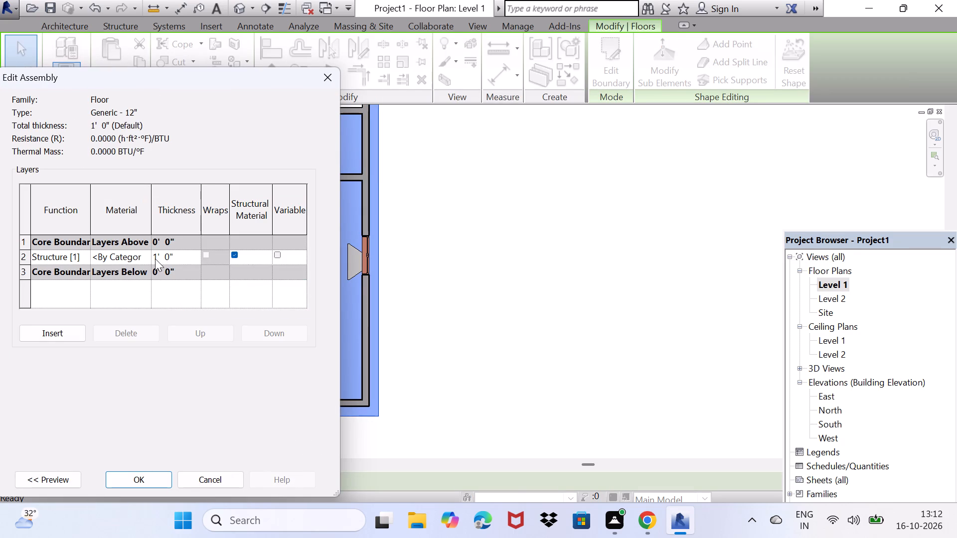
left_click(138, 256)
left_click(147, 252)
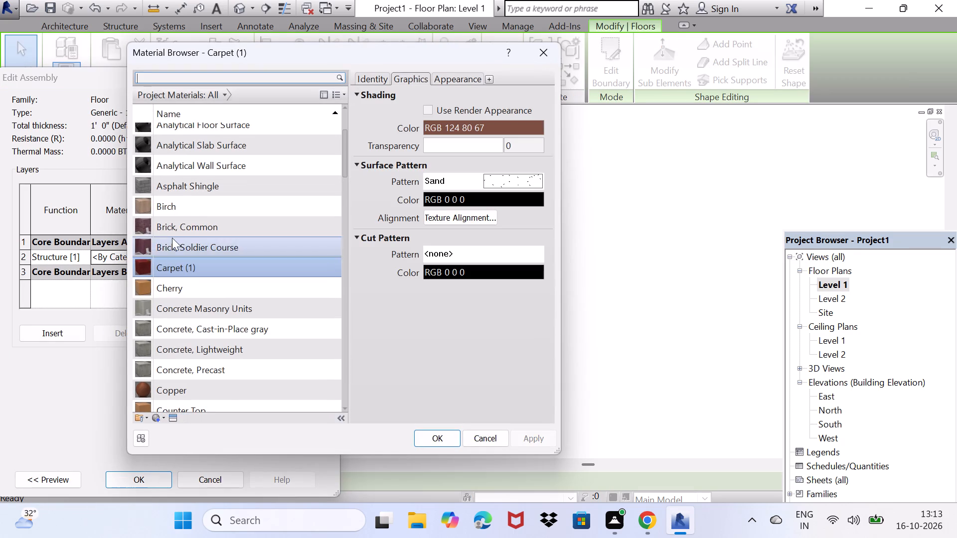
left_click(158, 416)
left_click(167, 432)
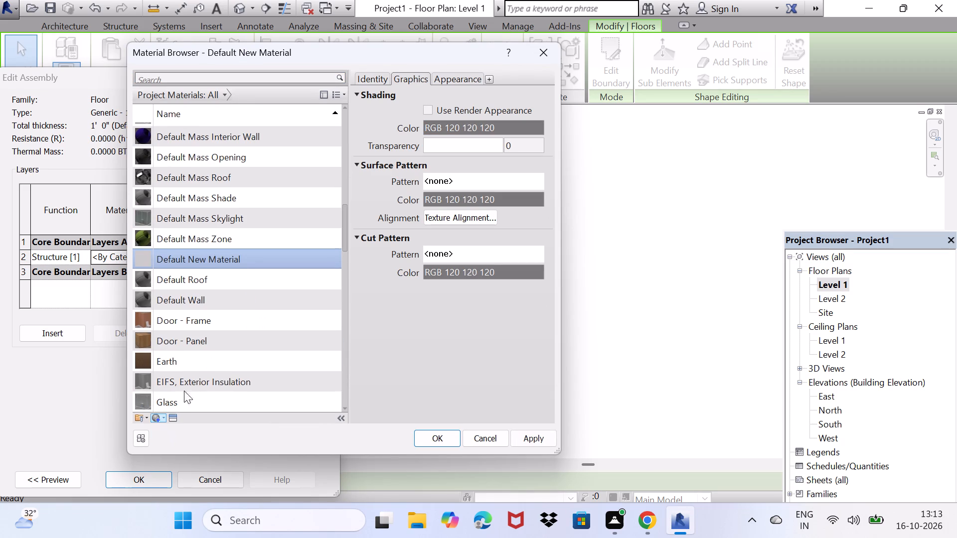
Search the asset library for "tile", select Tile - Ceramic, and assign Default New Material to the floor's structure layer.
left_click(171, 418)
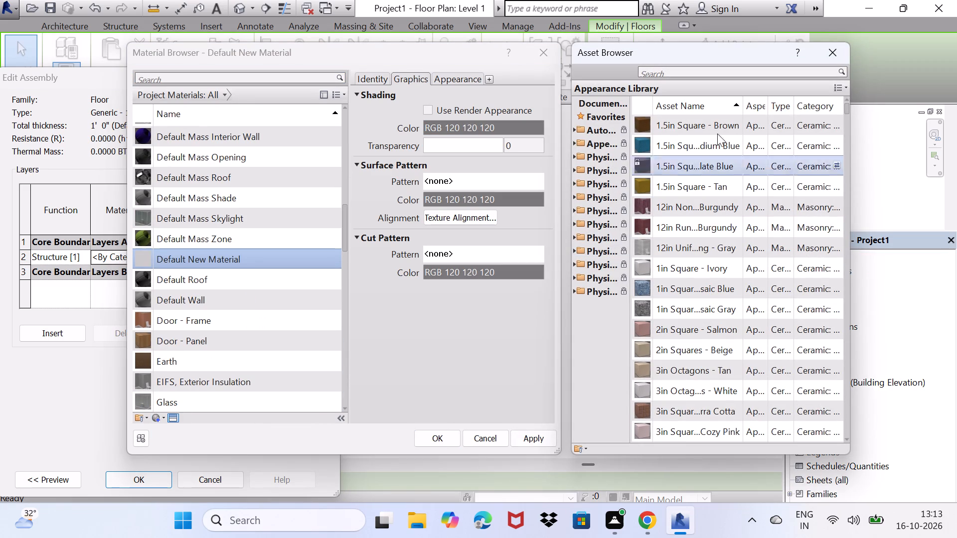
left_click(715, 76)
key("t")
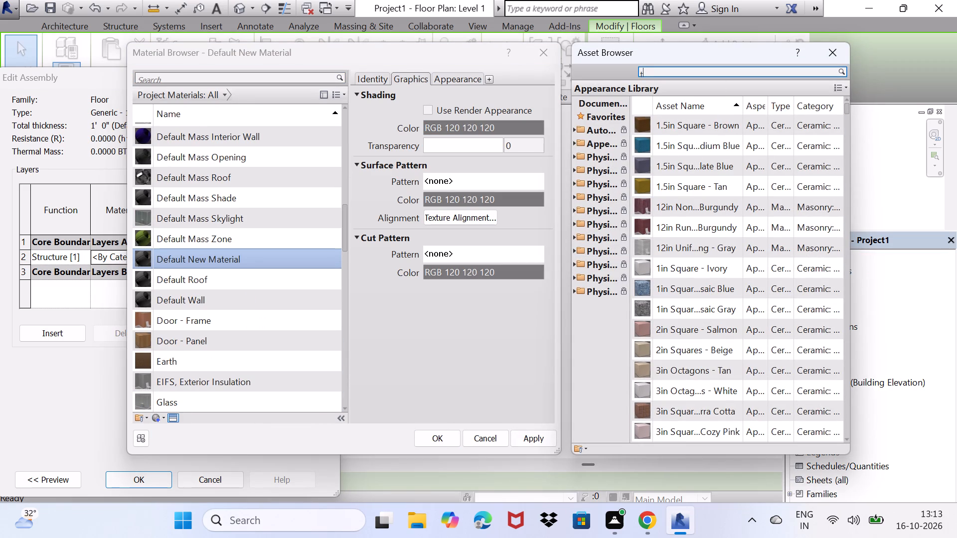
key("i")
key("l")
key("e")
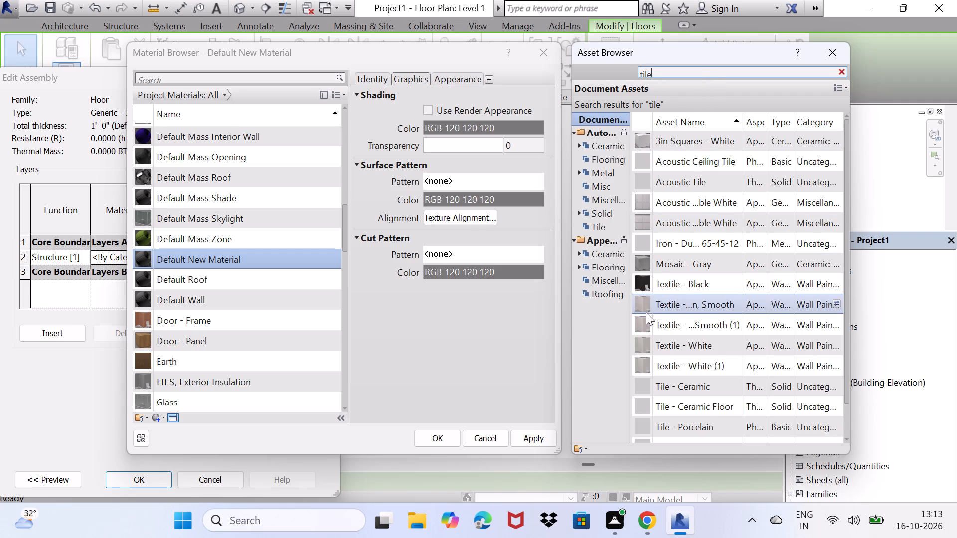
left_click(652, 382)
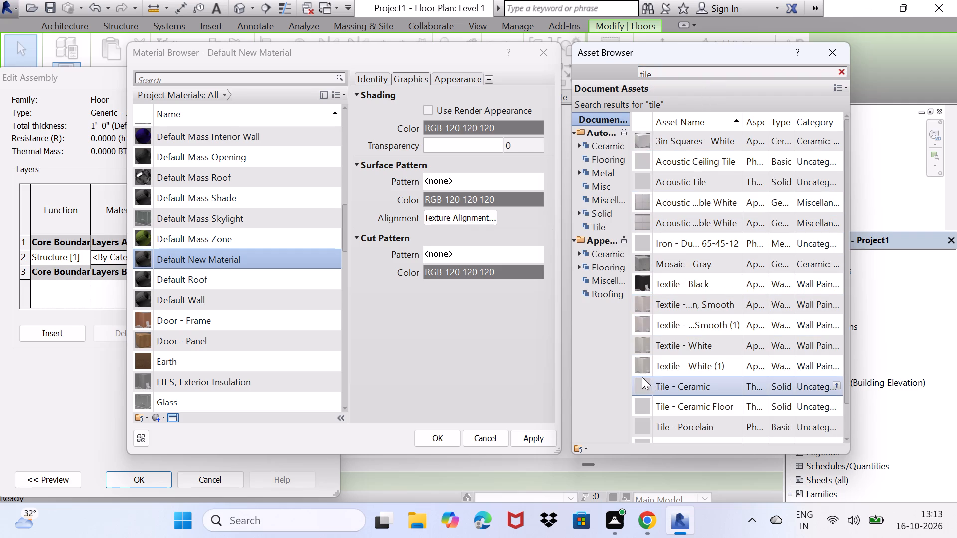
left_click(539, 442)
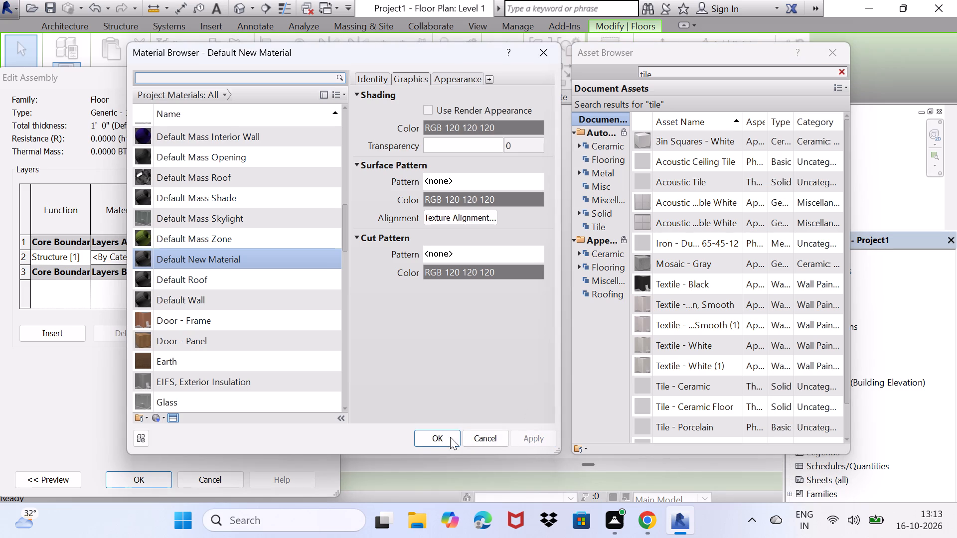
left_click(425, 439)
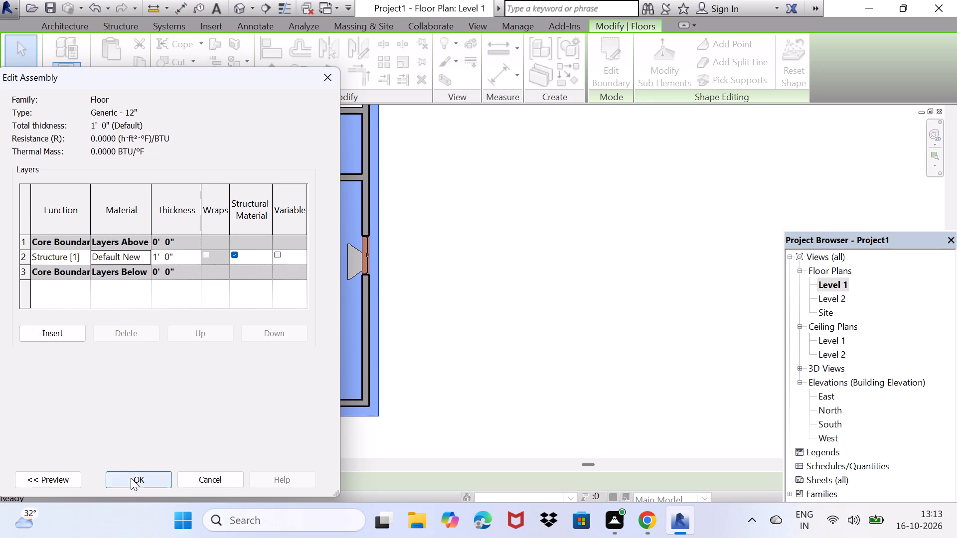
left_click(131, 478)
left_click(310, 482)
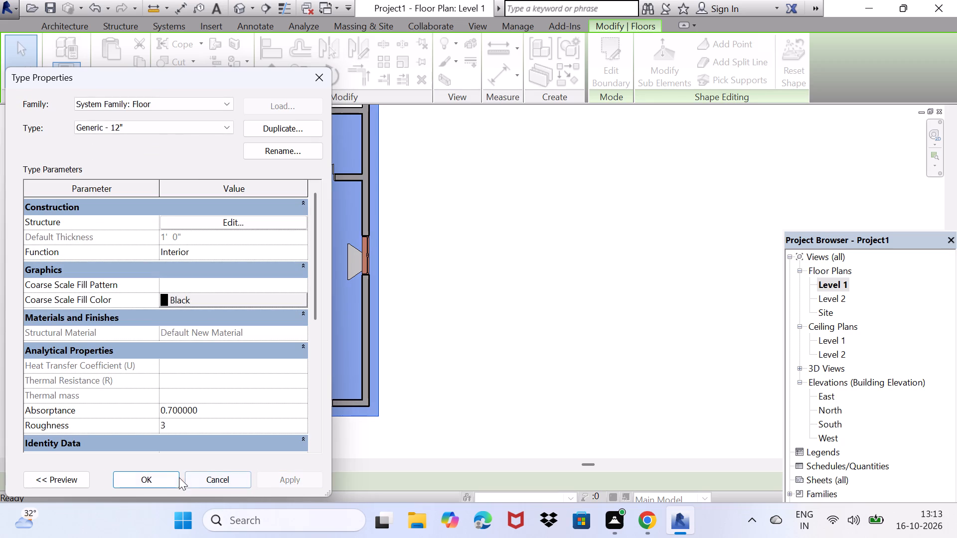
left_click(162, 477)
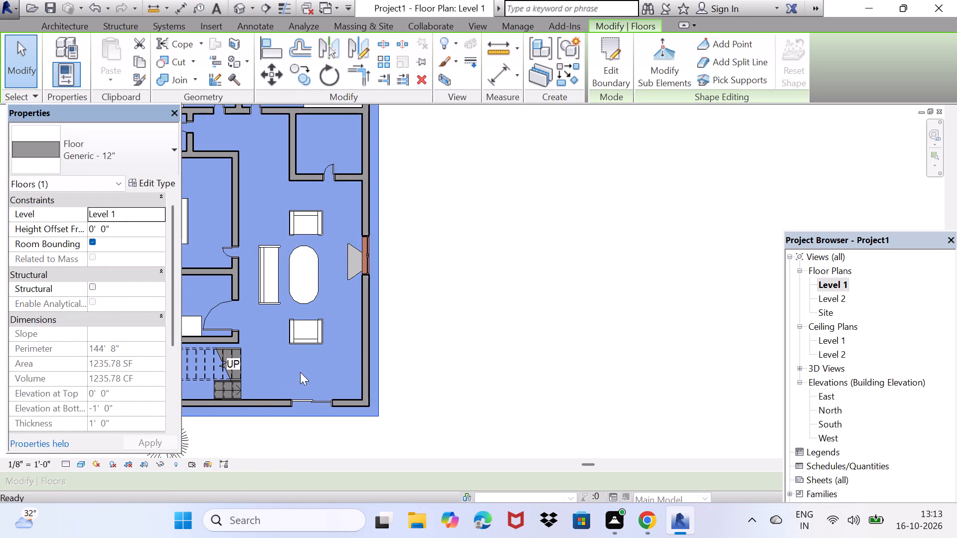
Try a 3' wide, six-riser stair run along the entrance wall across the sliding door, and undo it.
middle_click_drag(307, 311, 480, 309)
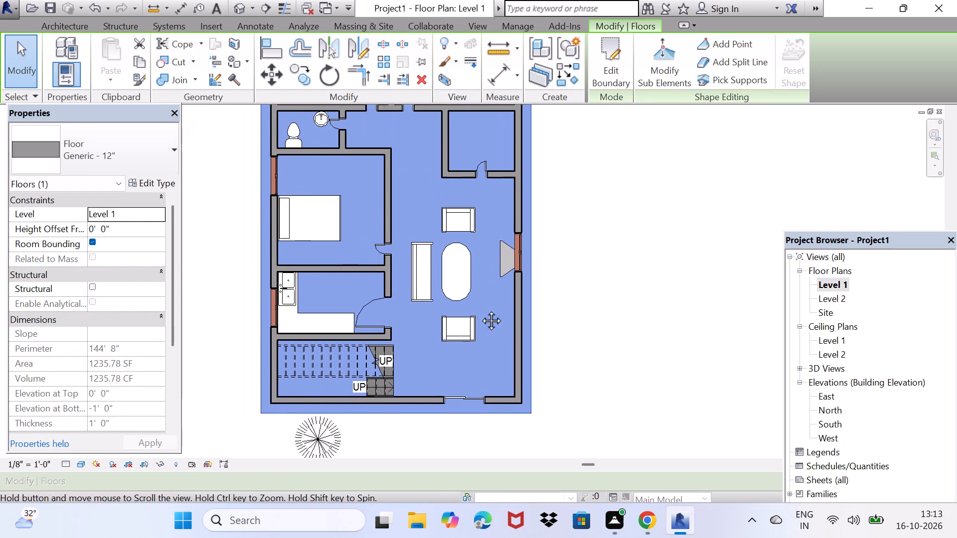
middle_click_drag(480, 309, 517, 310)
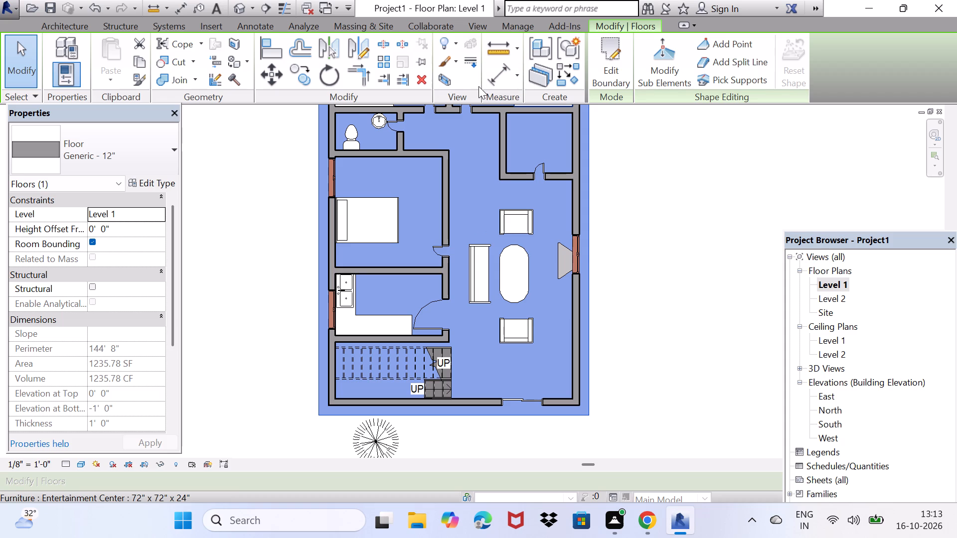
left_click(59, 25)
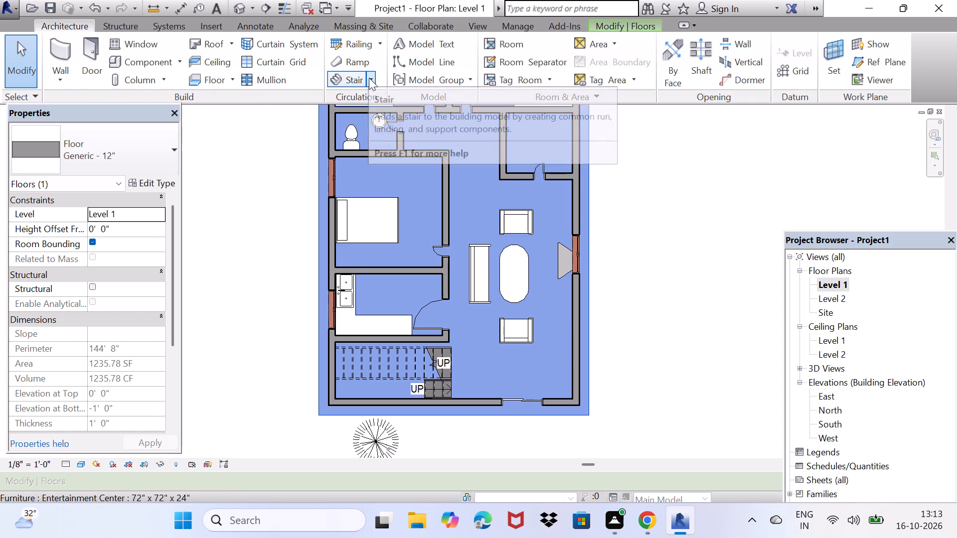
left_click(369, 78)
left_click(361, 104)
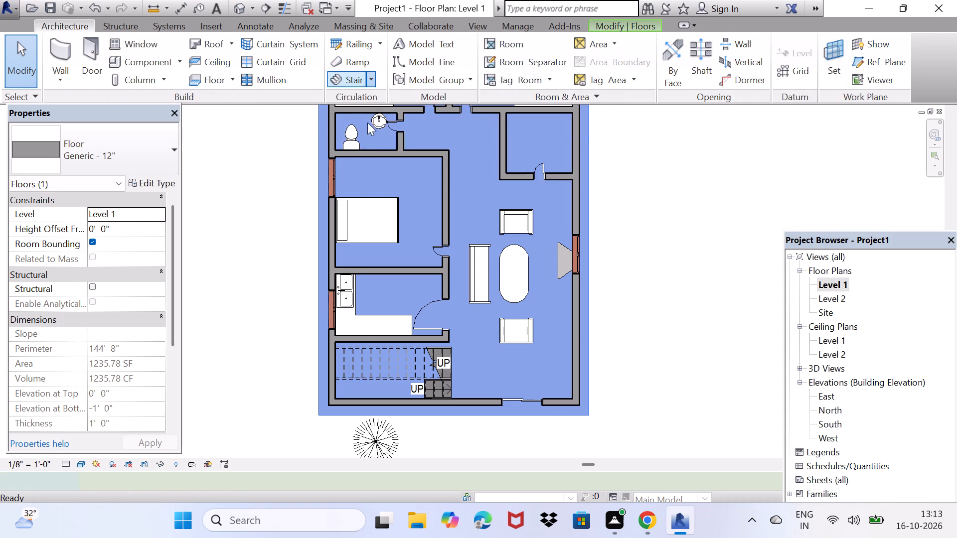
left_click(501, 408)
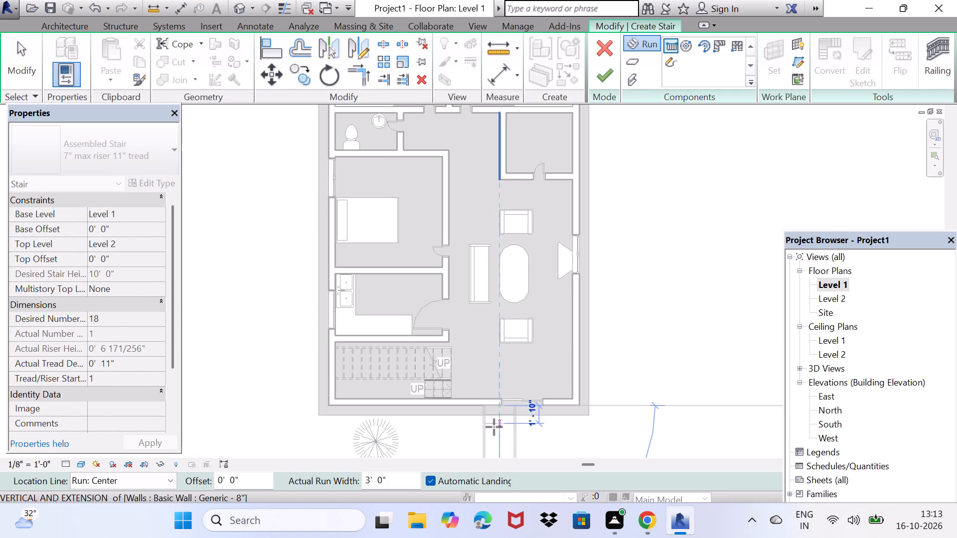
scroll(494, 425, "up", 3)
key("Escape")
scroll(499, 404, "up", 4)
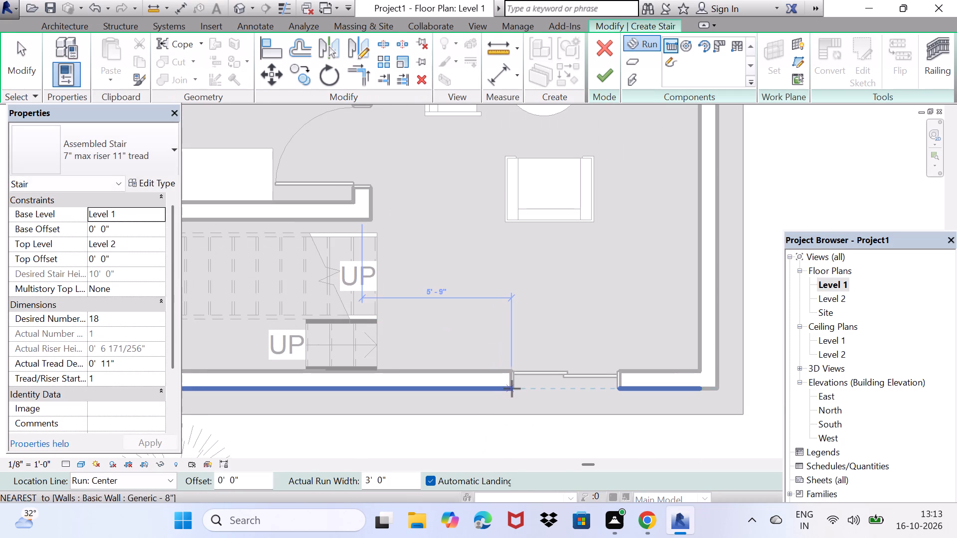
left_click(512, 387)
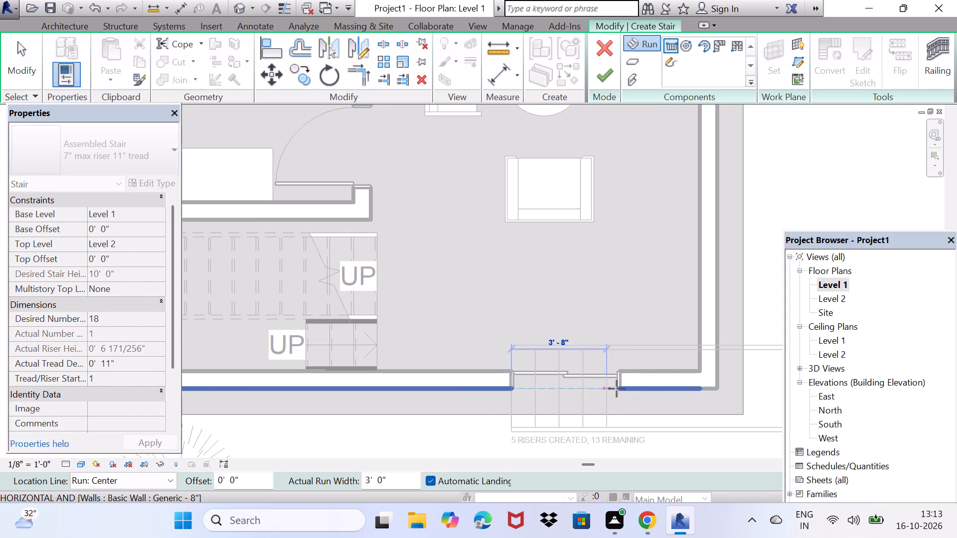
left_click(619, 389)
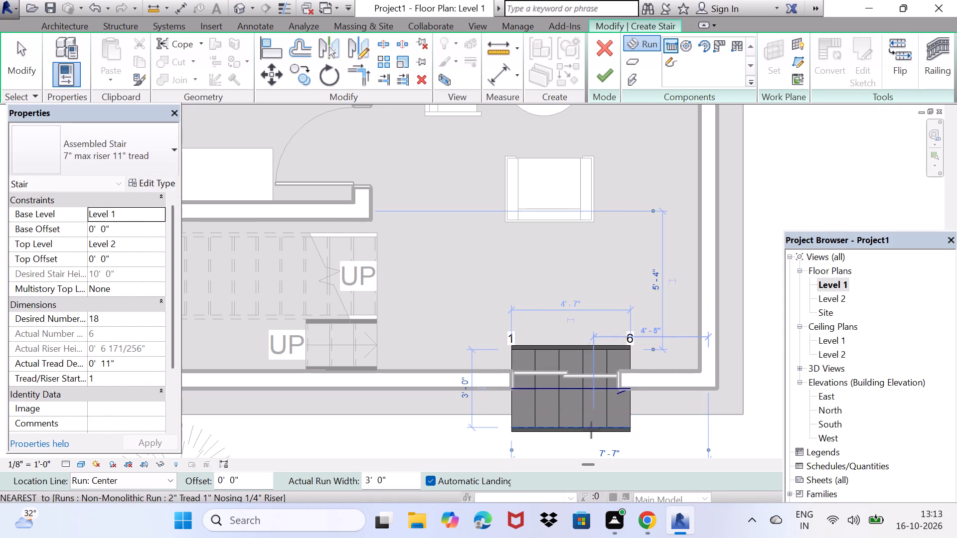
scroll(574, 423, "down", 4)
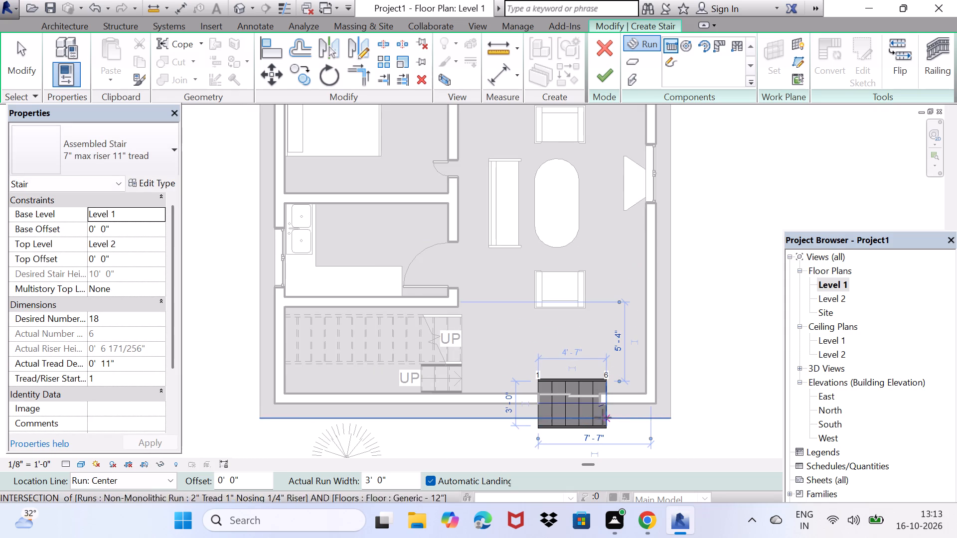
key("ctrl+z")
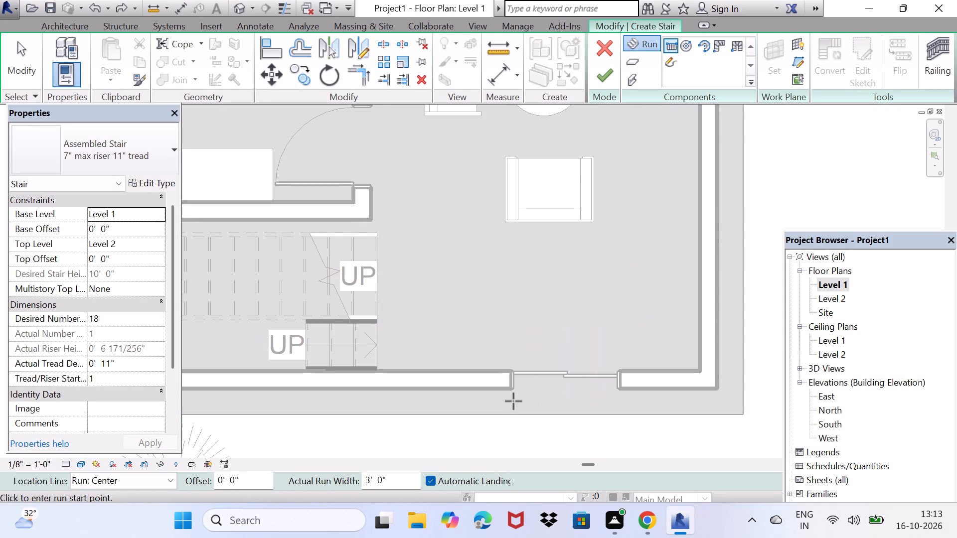
Build a U-shaped stair outside the sliding entrance door with 3' wide runs: about 2'-9" outward, and back to the wall with an automatic landing.
left_click(512, 389)
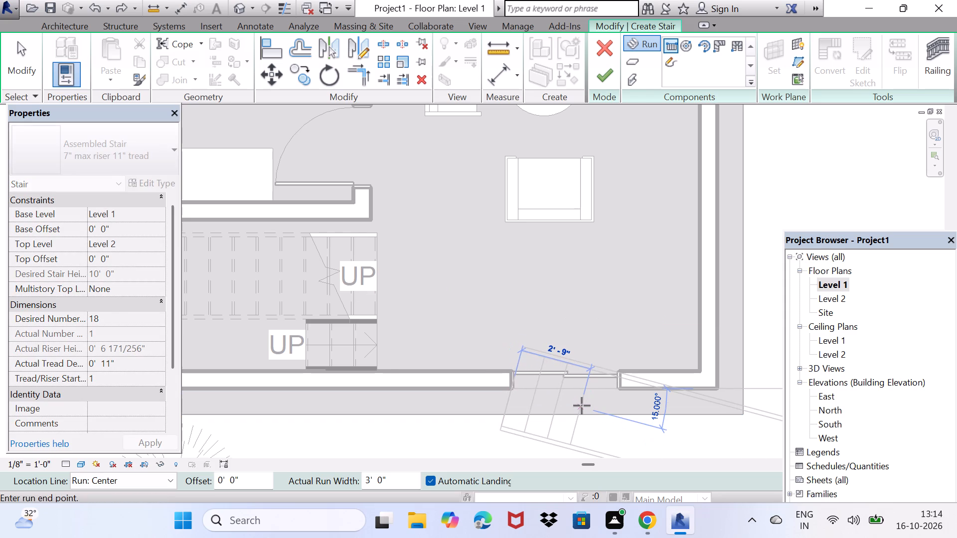
key("space")
scroll(566, 413, "down", 3)
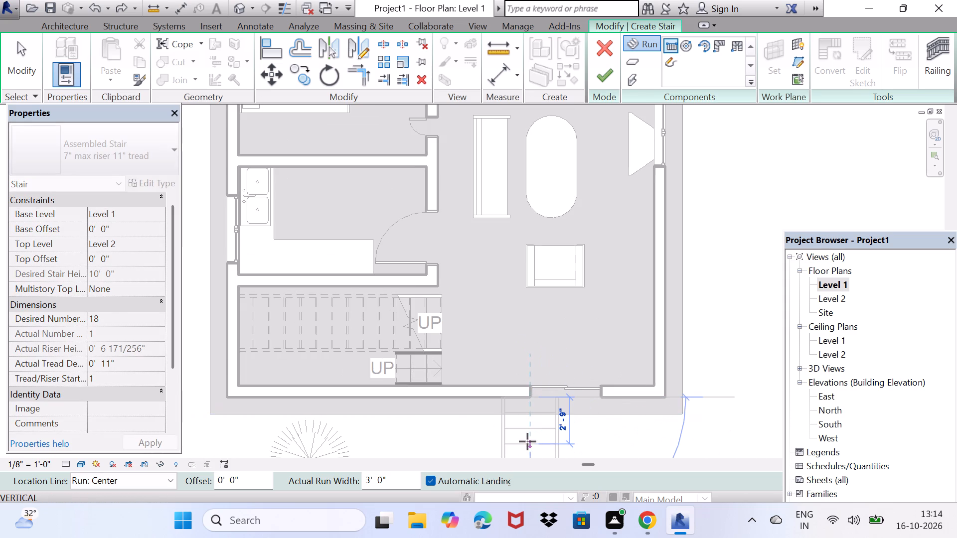
left_click(527, 440)
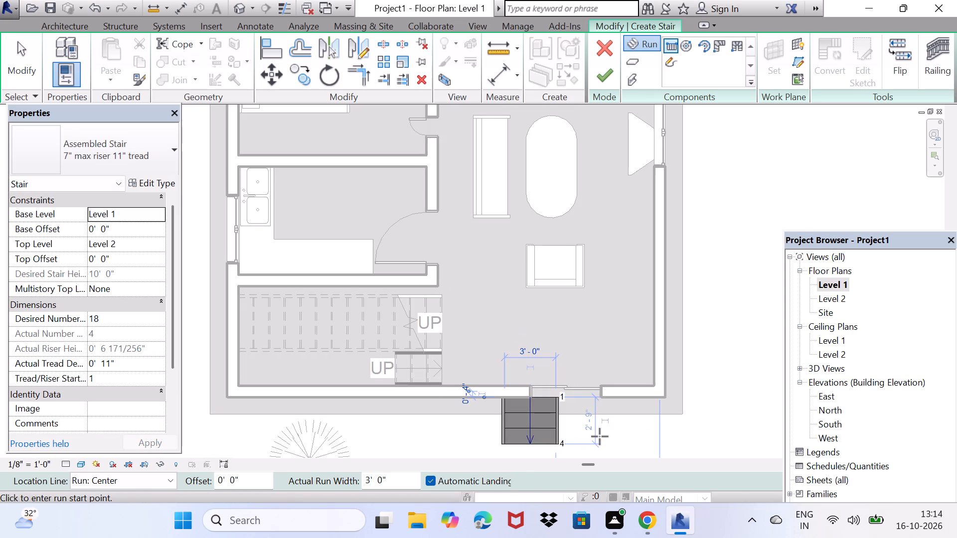
left_click(596, 441)
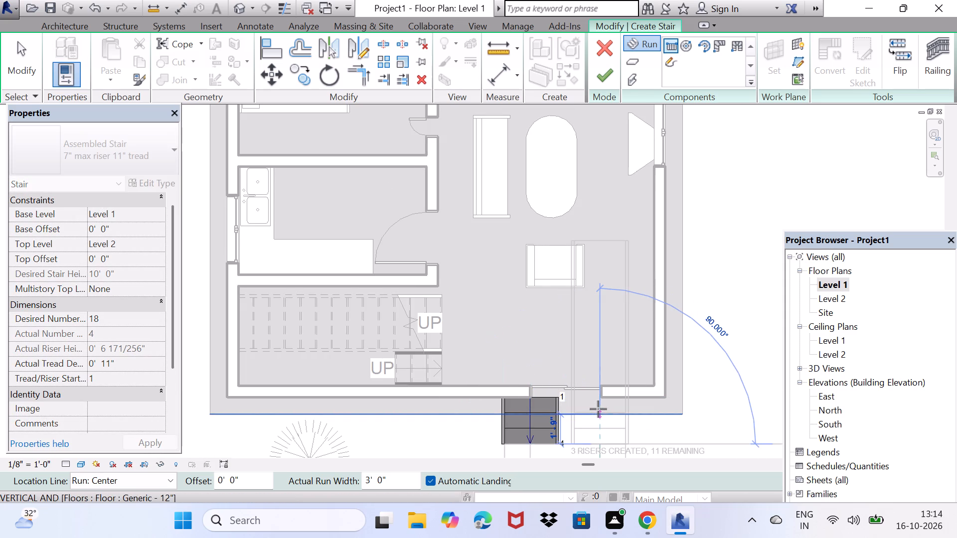
left_click(602, 400)
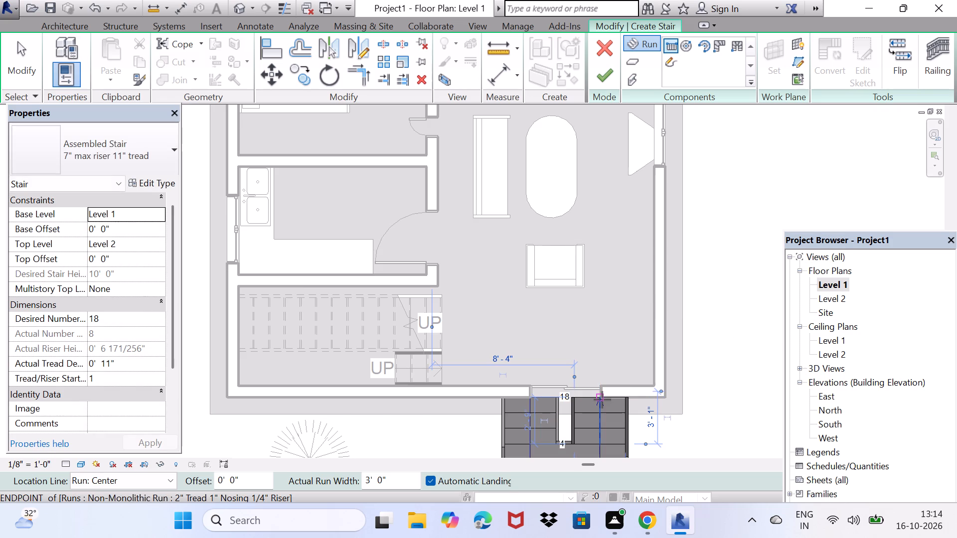
key("space")
scroll(551, 402, "down", 4)
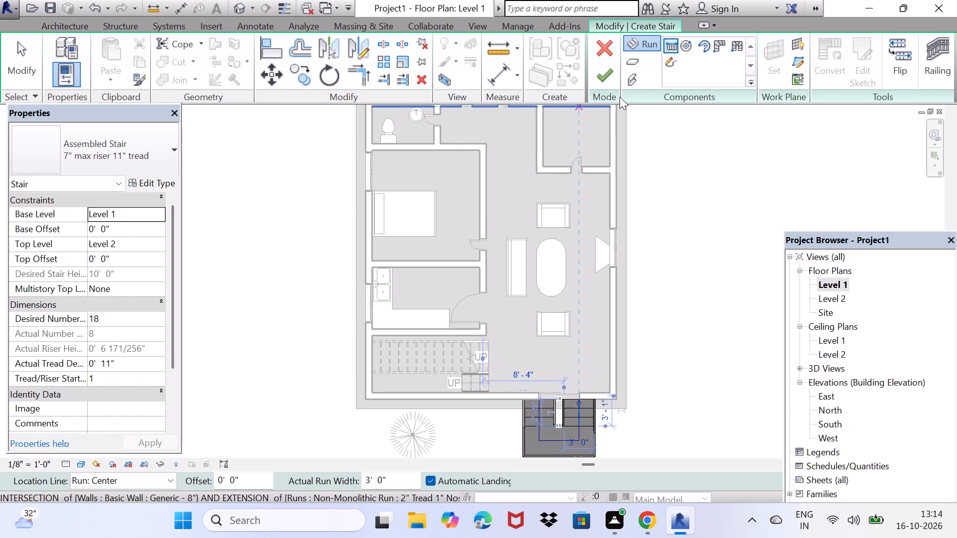
left_click(613, 78)
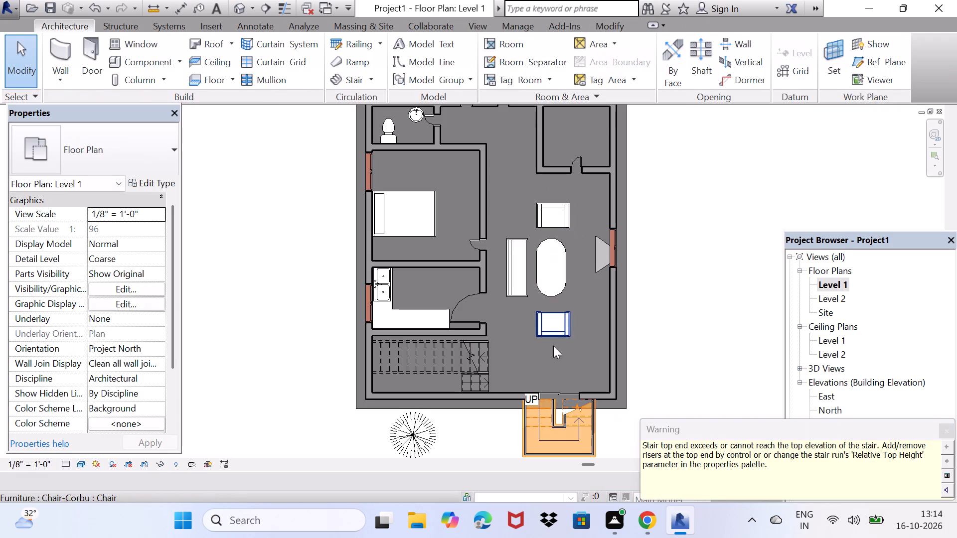
Examine the new U-shaped entrance stair at the sliding door, in the floor plan and the 3D view.
middle_click_drag(551, 408, 498, 328)
left_click_drag(609, 367, 632, 333)
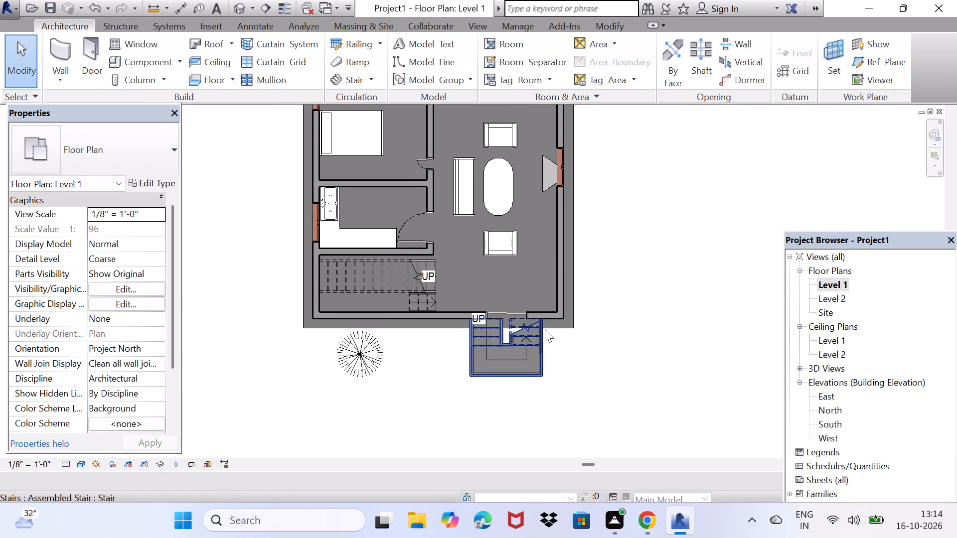
scroll(545, 329, "up", 9)
middle_click_drag(535, 335, 587, 318)
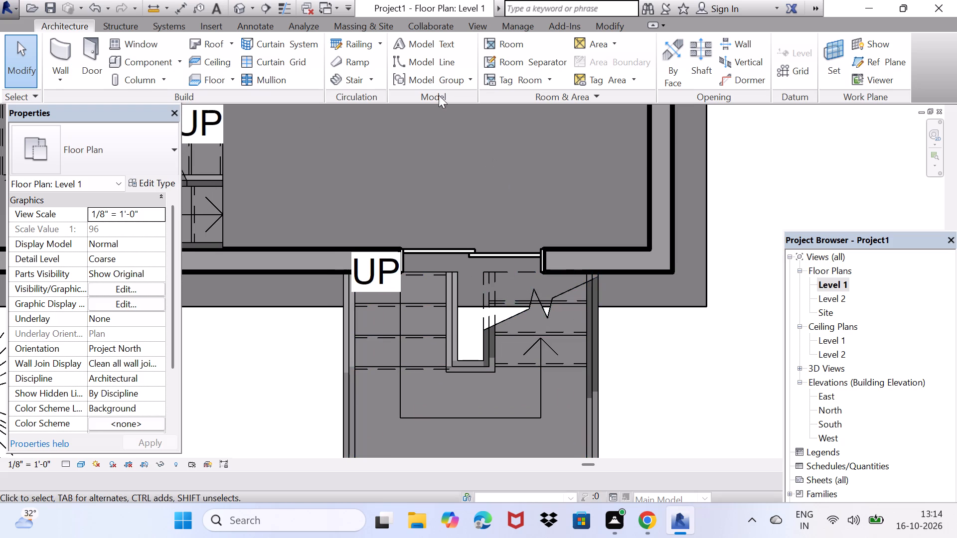
left_click(242, 8)
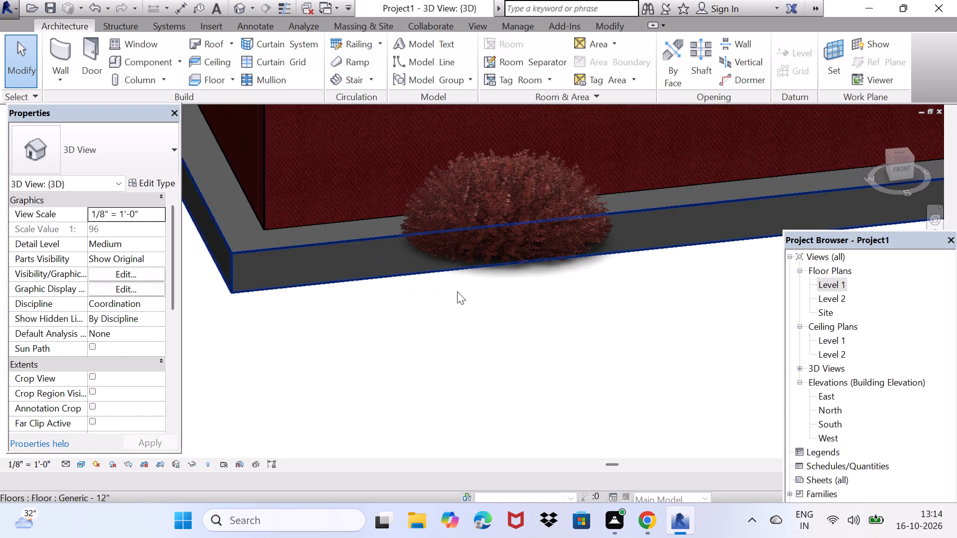
middle_click_drag(562, 269, 9, 331)
scroll(9, 331, "down", 4)
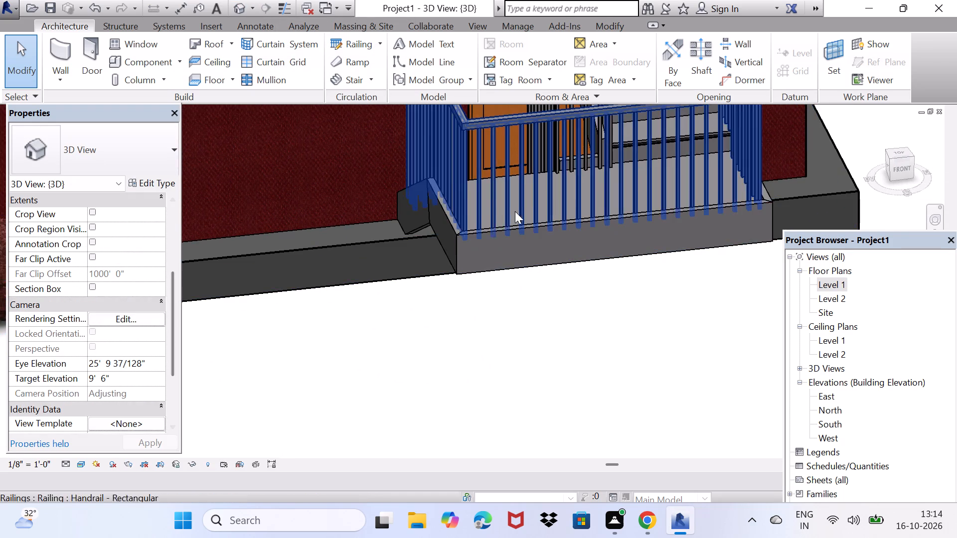
scroll(504, 226, "down", 2)
middle_click_drag(494, 243, 401, 360)
scroll(401, 360, "down", 1)
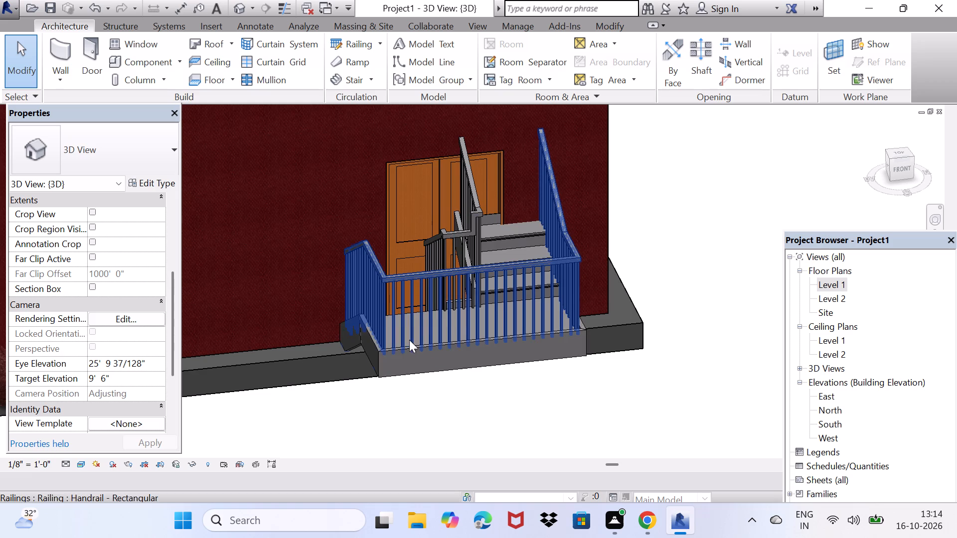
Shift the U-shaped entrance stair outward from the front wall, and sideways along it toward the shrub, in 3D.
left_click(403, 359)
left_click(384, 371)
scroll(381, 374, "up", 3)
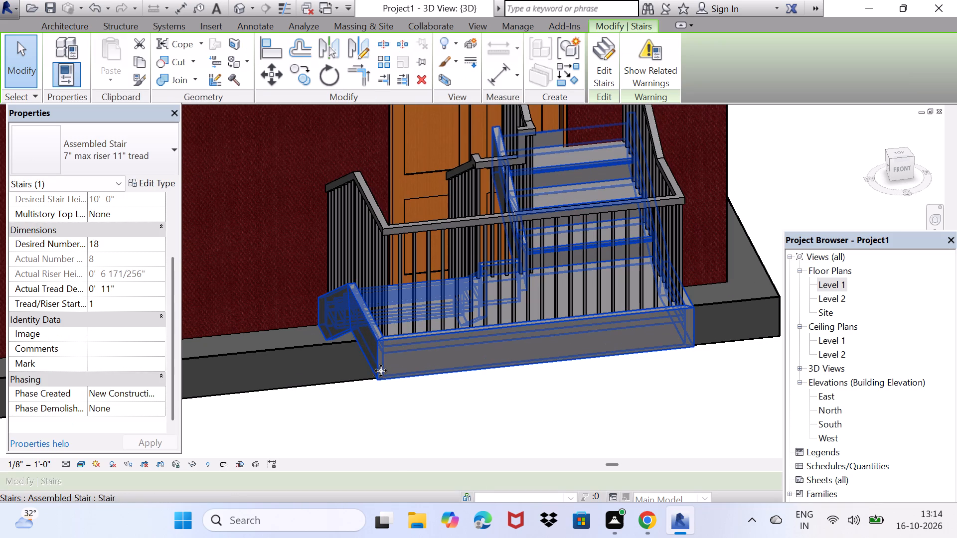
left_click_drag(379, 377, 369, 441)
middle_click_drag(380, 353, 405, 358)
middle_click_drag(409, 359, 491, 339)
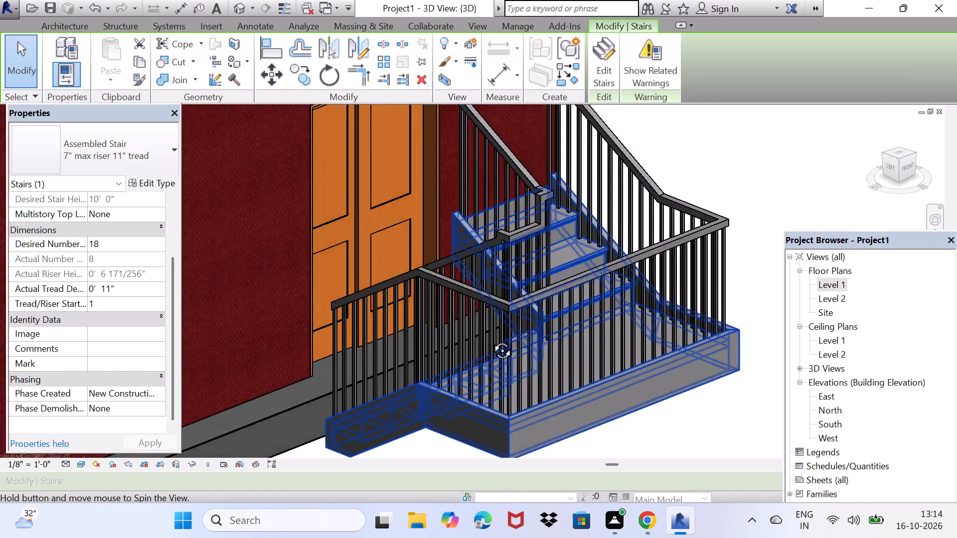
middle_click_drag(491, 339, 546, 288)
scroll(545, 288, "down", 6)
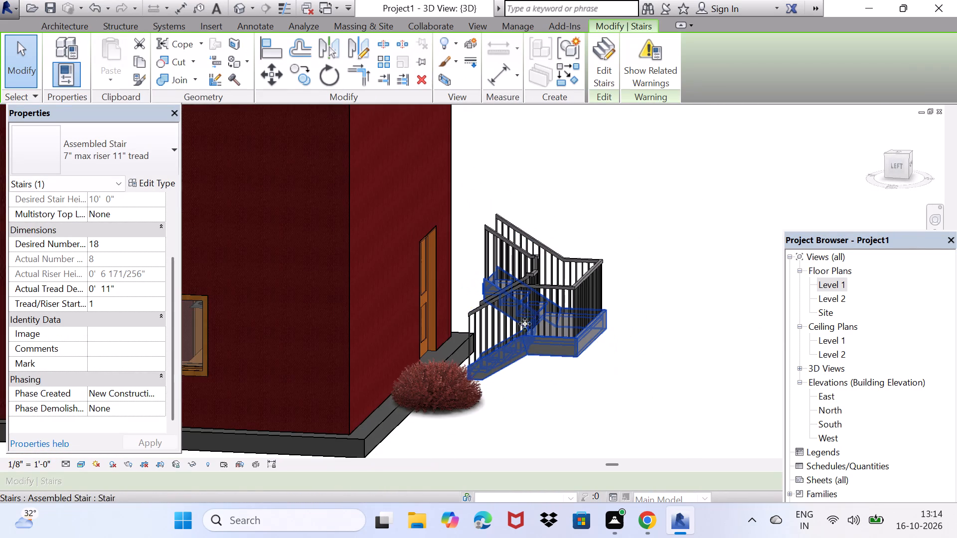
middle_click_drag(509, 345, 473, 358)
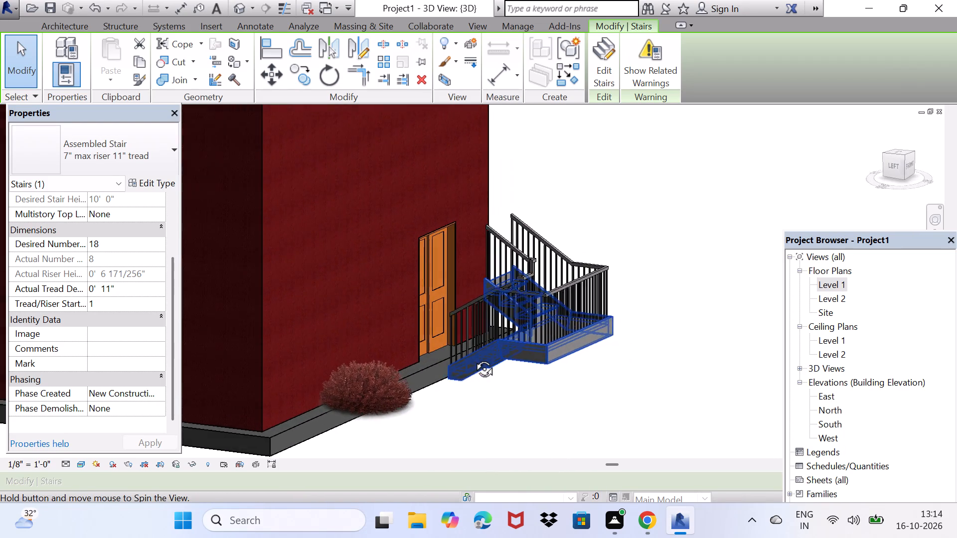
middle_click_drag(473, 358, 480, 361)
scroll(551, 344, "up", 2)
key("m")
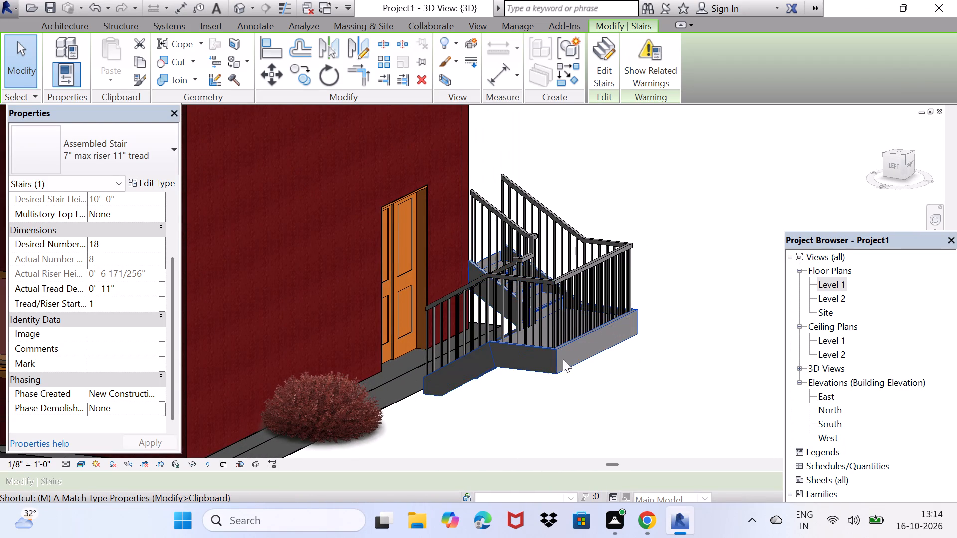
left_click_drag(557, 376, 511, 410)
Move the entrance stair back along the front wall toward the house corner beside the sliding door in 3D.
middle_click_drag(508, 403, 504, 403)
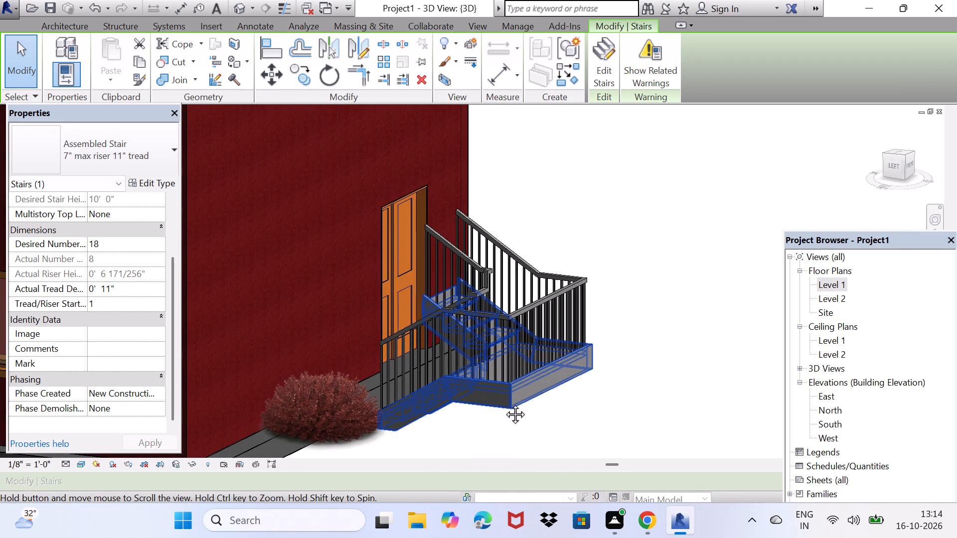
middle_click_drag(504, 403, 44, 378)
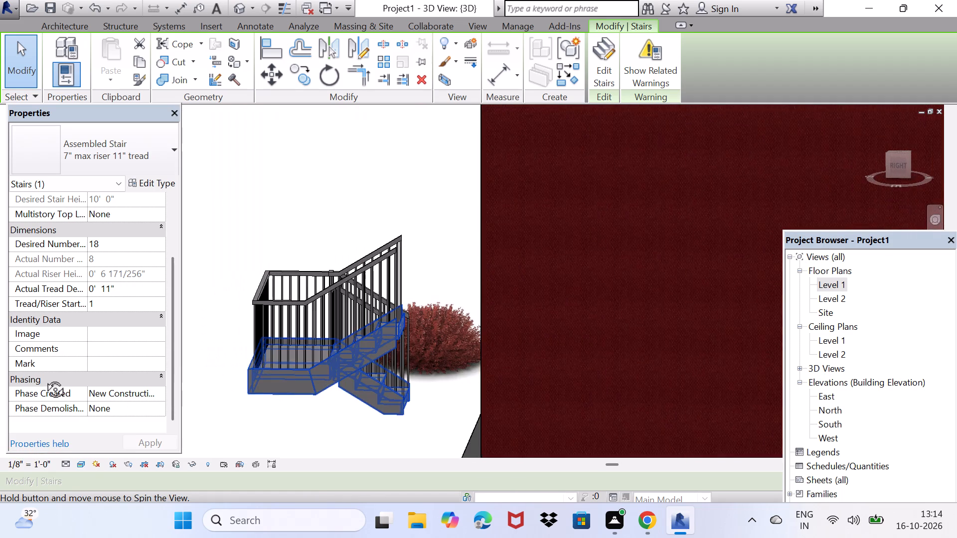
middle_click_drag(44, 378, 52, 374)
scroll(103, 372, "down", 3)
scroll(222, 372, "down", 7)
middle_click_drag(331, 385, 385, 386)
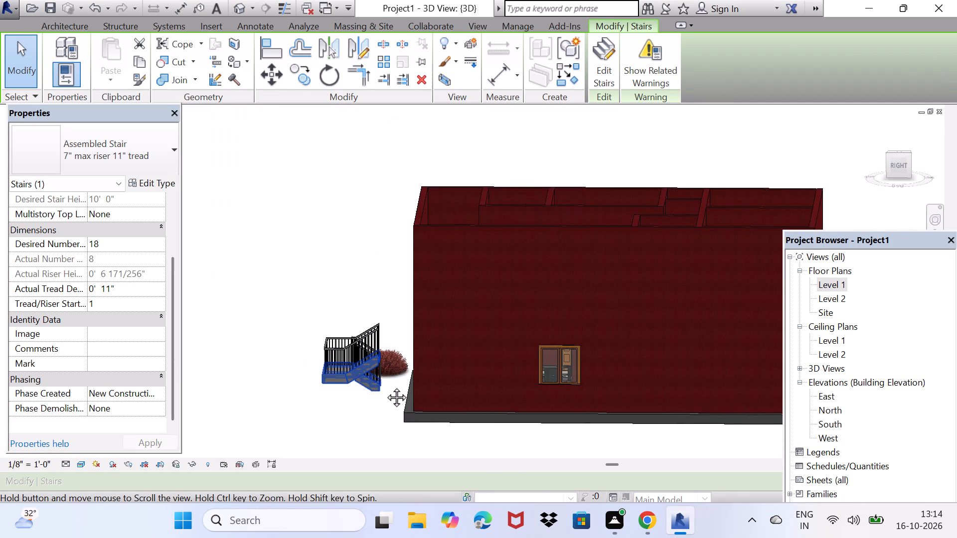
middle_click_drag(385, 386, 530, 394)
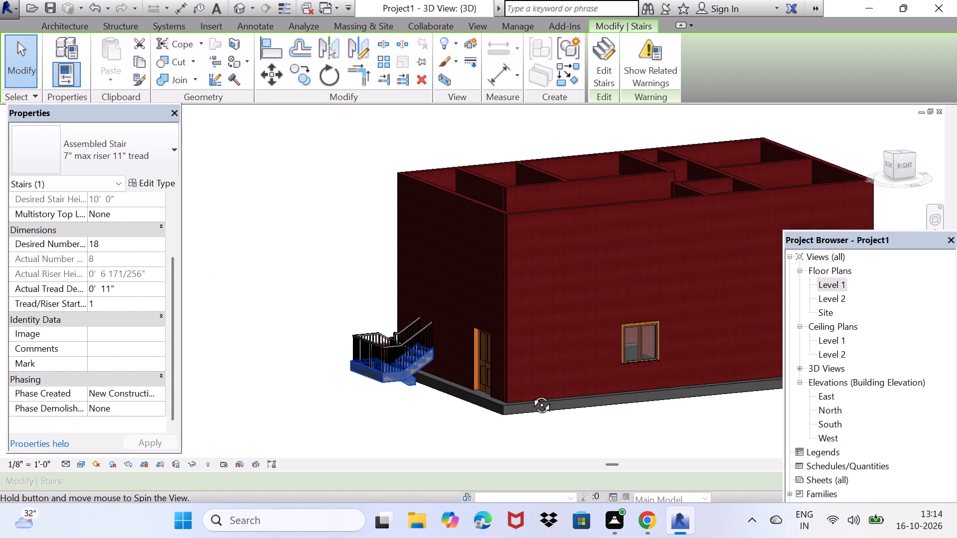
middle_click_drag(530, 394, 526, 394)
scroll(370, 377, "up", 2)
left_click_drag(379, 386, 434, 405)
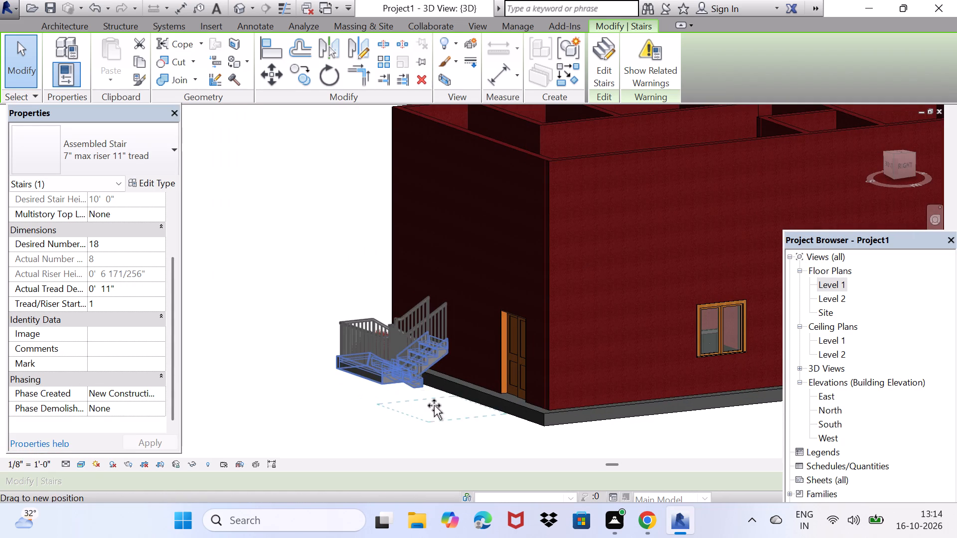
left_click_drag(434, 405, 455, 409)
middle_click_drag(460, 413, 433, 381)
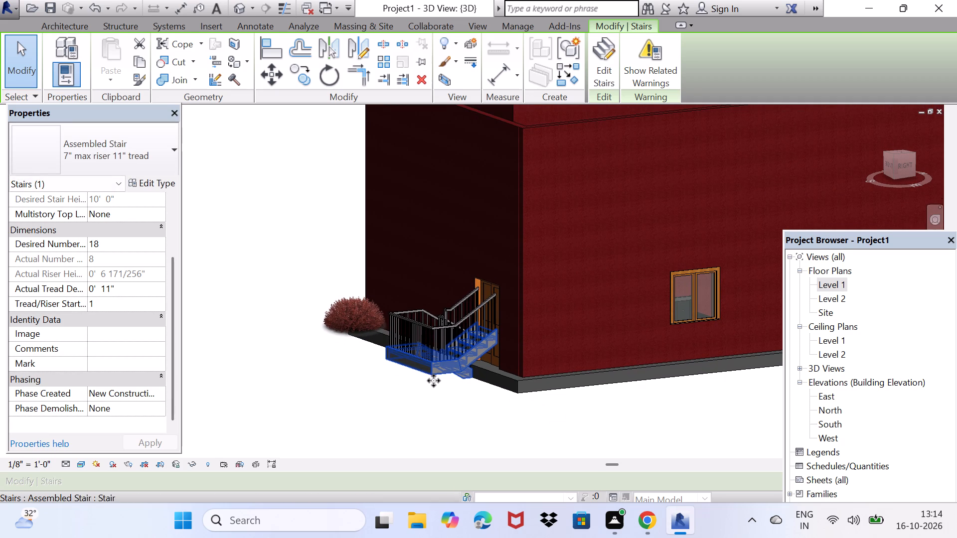
Deselect the stair and examine its placement against the house from several sides in 3D.
key("space")
key("Escape")
scroll(442, 374, "down", 7)
middle_click_drag(430, 374, 476, 394)
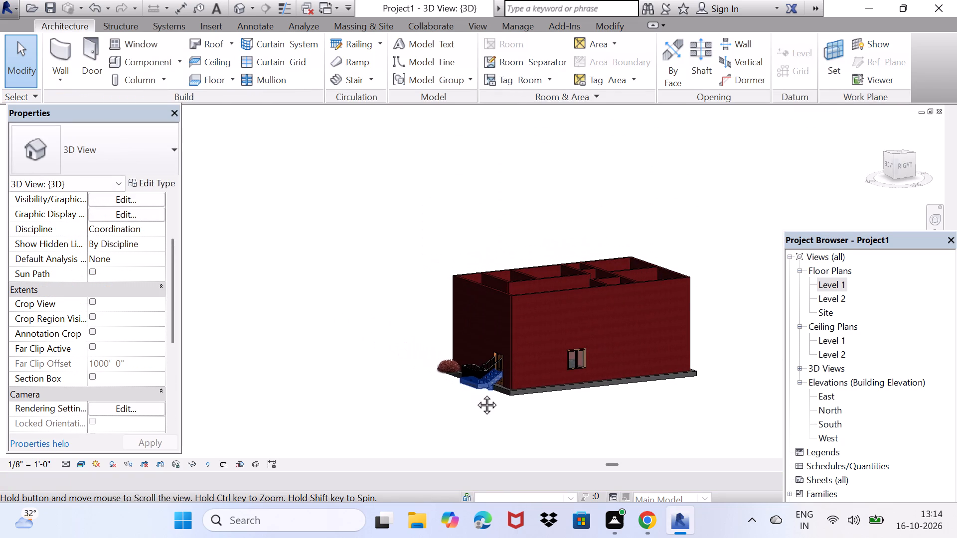
middle_click_drag(476, 394, 503, 383)
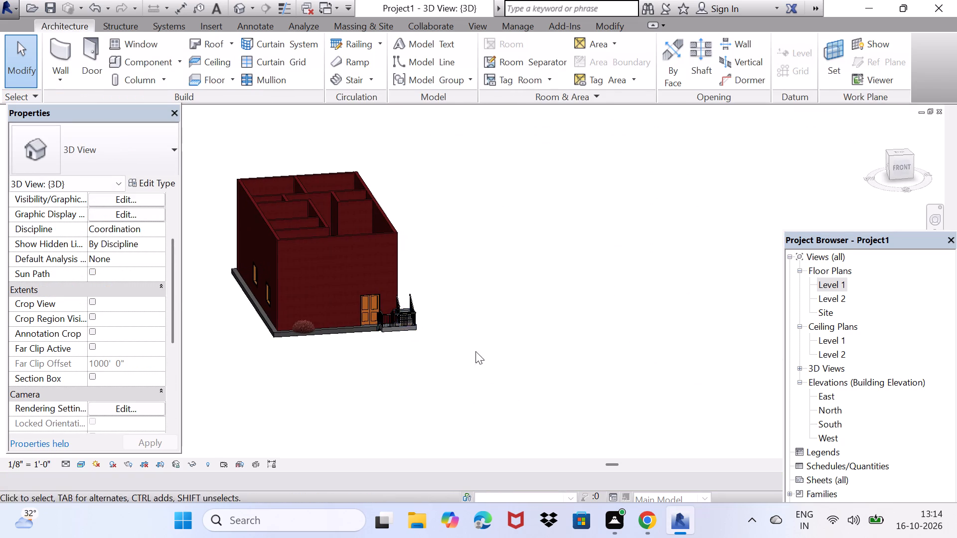
scroll(394, 313, "up", 3)
scroll(354, 295, "up", 3)
scroll(349, 290, "down", 3)
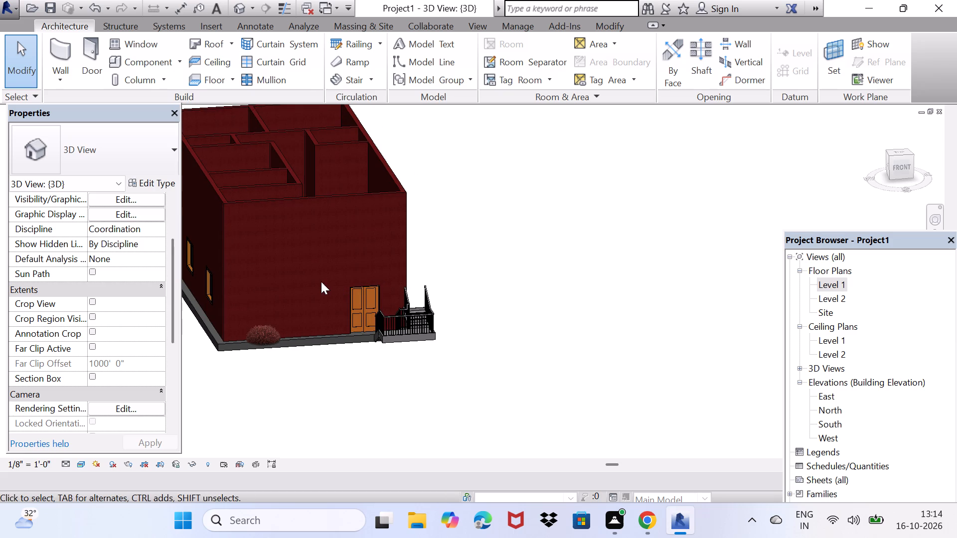
middle_click_drag(312, 280, 227, 312)
scroll(256, 309, "down", 3)
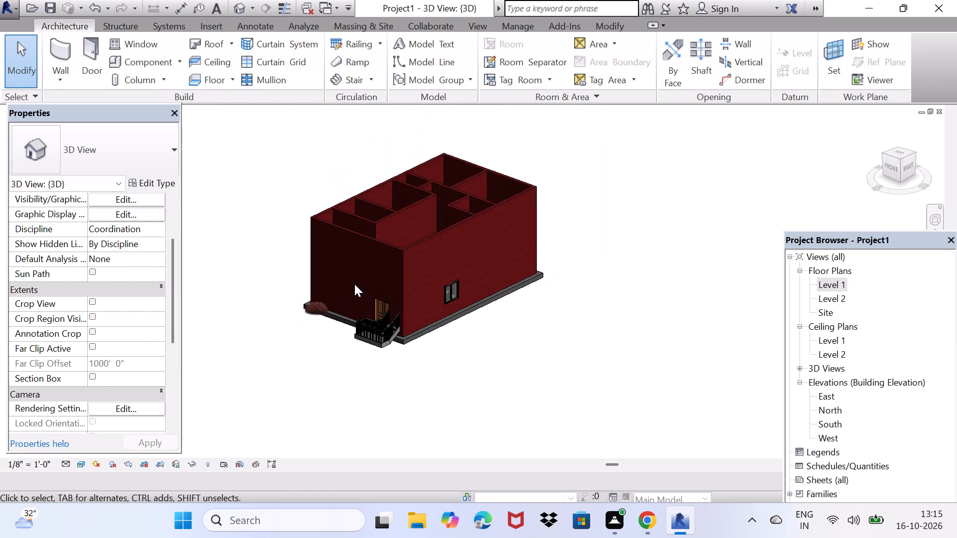
scroll(354, 284, "down", 3)
middle_click_drag(337, 286, 377, 299)
scroll(327, 258, "up", 5)
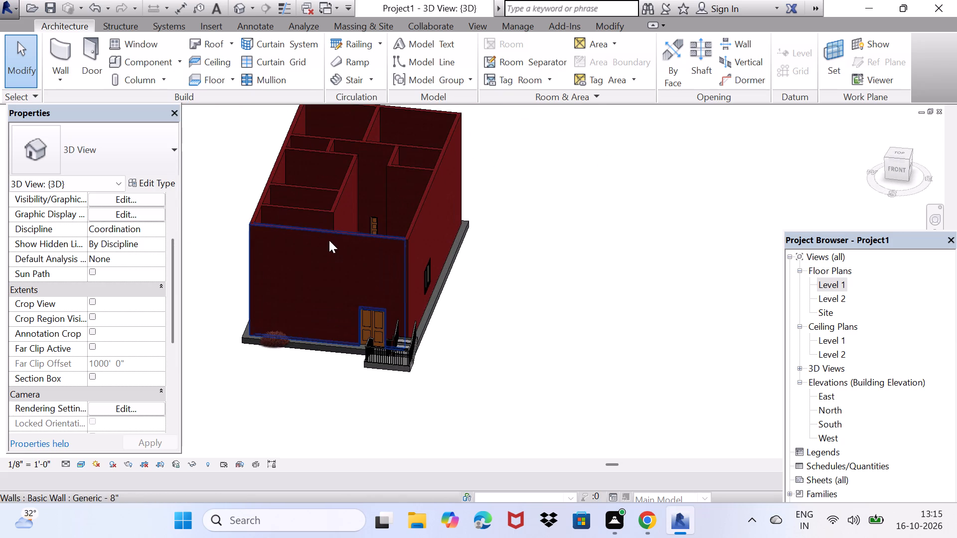
Delete the U-shaped stair outside the sliding entrance door in the Level 1 floor plan.
double_click(827, 284)
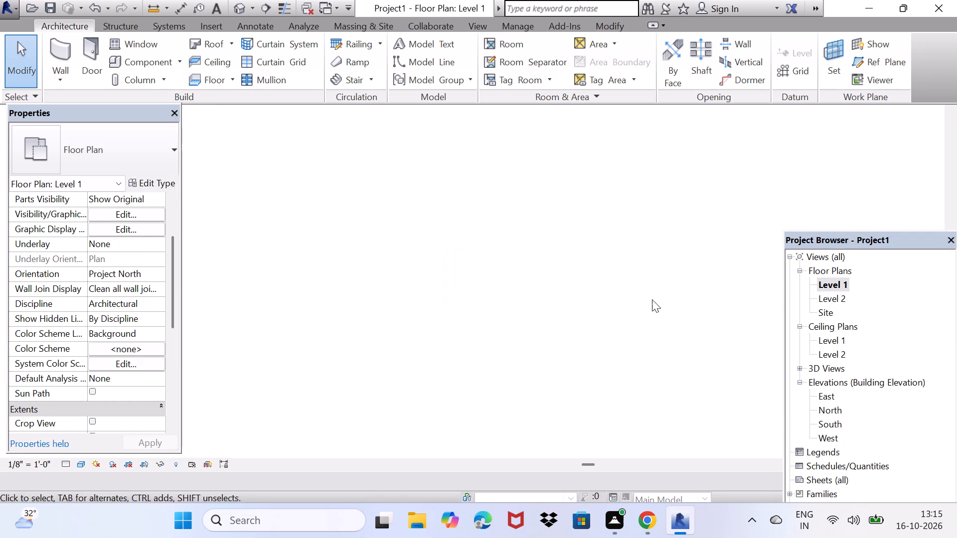
scroll(554, 329, "down", 6)
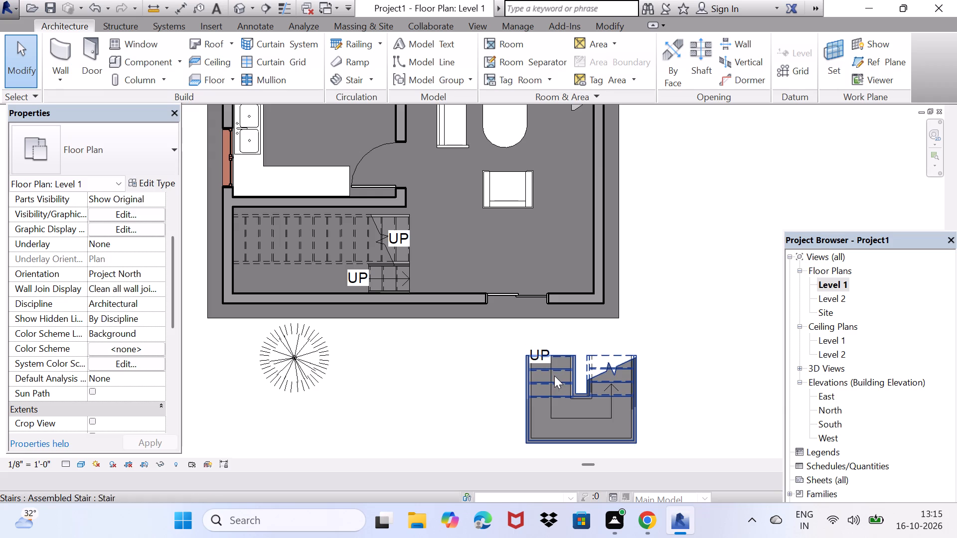
left_click(553, 378)
key("Delete")
Examine the rooms and furniture across the whole Level 1 floor plan.
scroll(506, 362, "down", 5)
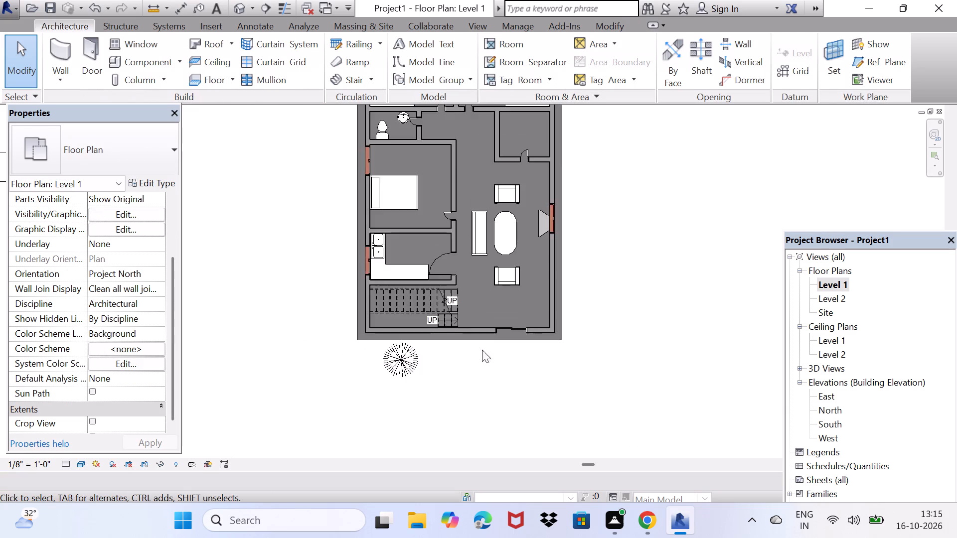
scroll(482, 350, "down", 2)
scroll(390, 266, "up", 3)
middle_click_drag(428, 249, 386, 322)
scroll(386, 322, "down", 2)
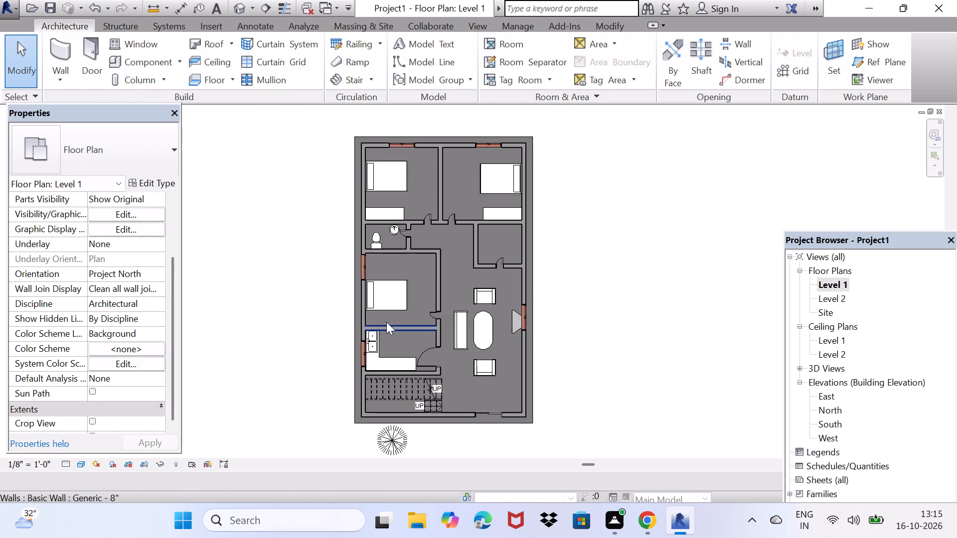
scroll(502, 235, "up", 3)
middle_click_drag(495, 258, 496, 311)
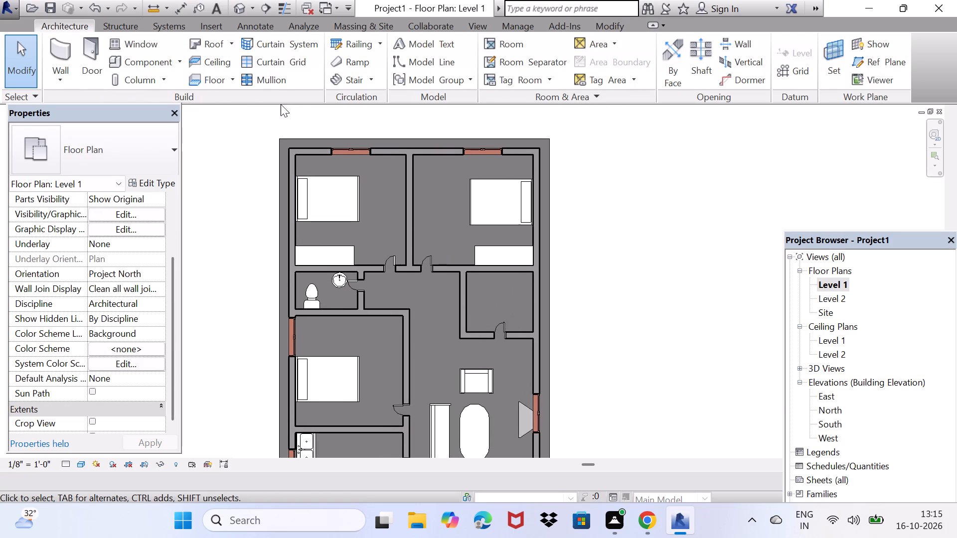
scroll(226, 91, "down", 4)
scroll(394, 184, "down", 2)
scroll(580, 187, "down", 2)
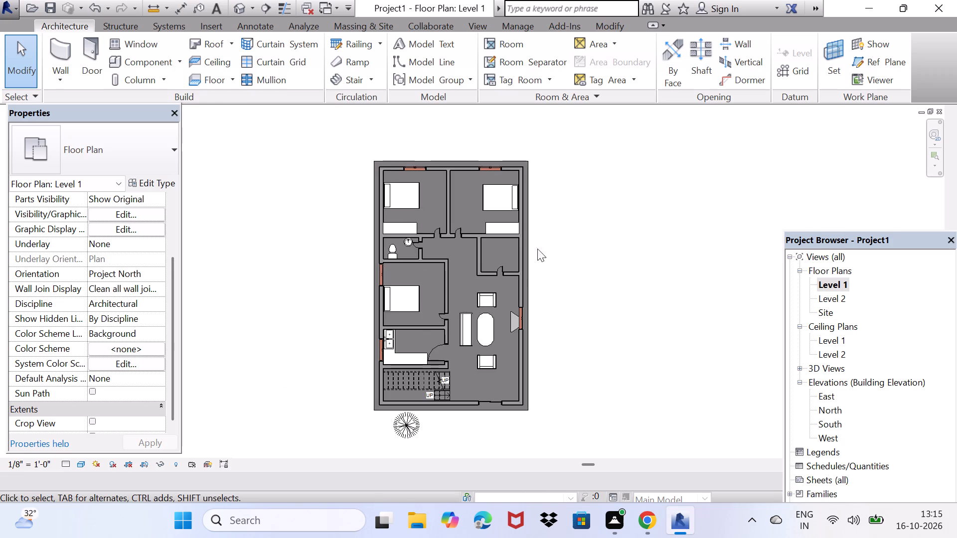
Create a new material for the structure layer of the exterior walls' Generic - 8" type.
middle_click_drag(528, 265, 595, 194)
scroll(587, 300, "up", 3)
left_click(586, 291)
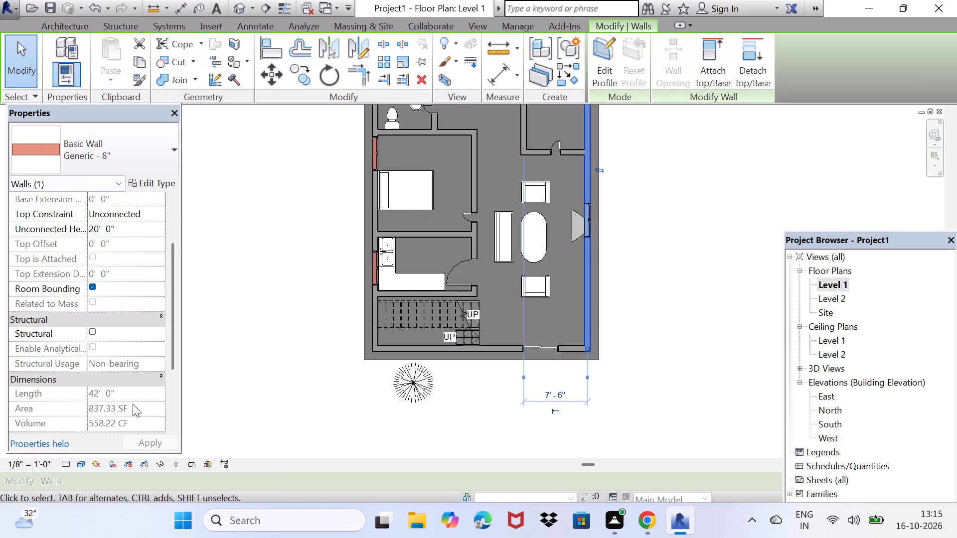
left_click(150, 187)
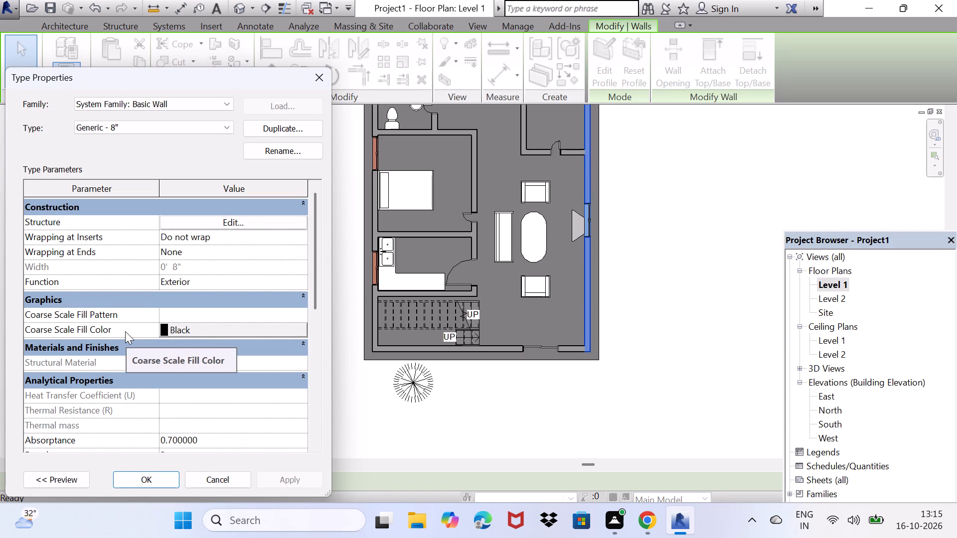
left_click(236, 222)
left_click(123, 252)
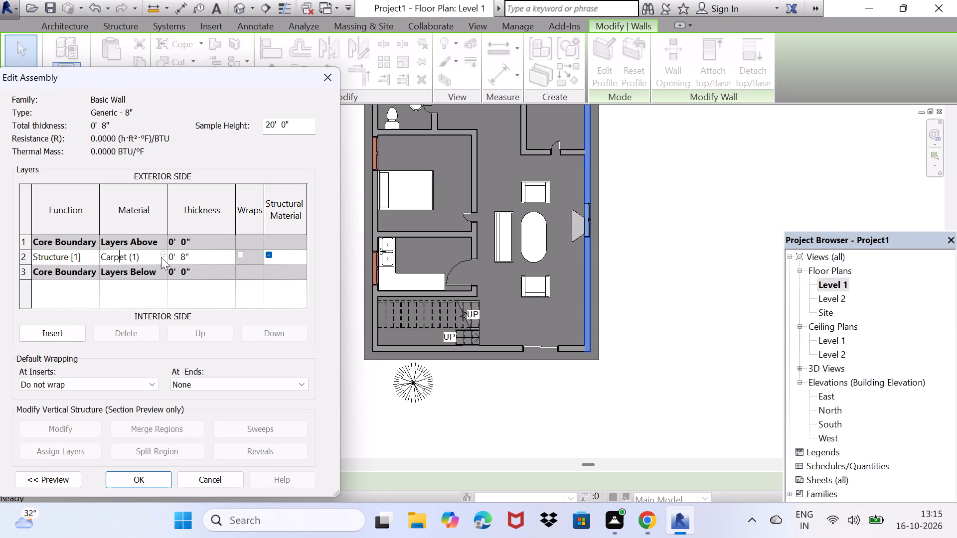
left_click(163, 258)
left_click(163, 253)
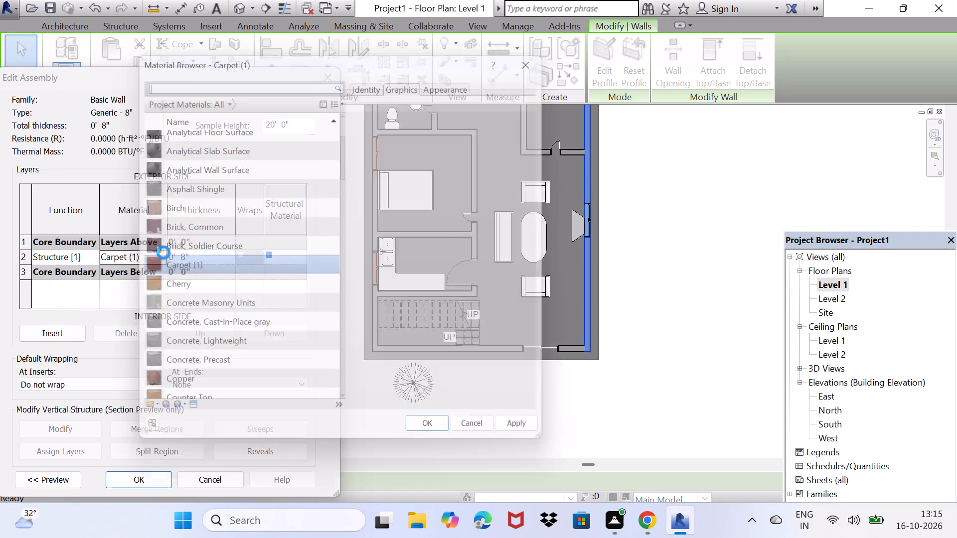
scroll(190, 283, "down", 4)
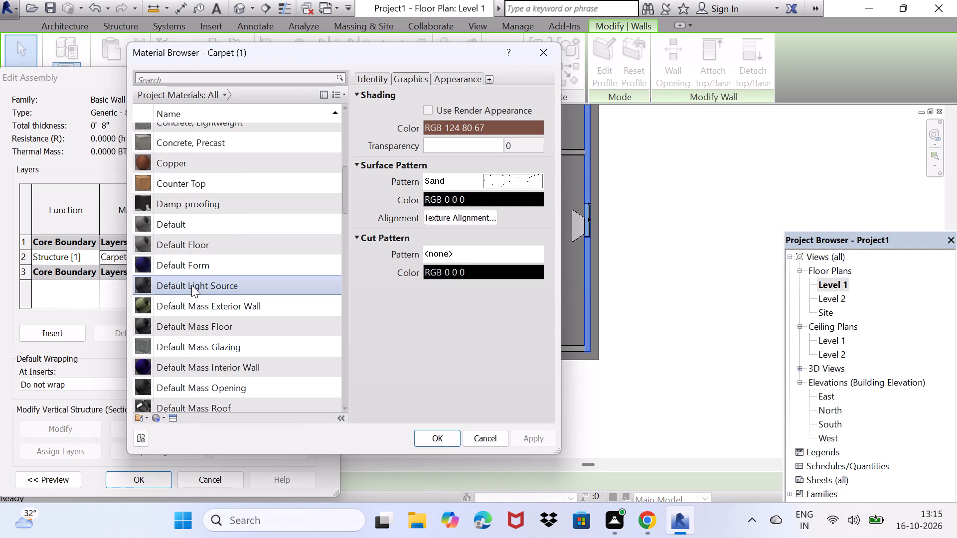
left_click(159, 413)
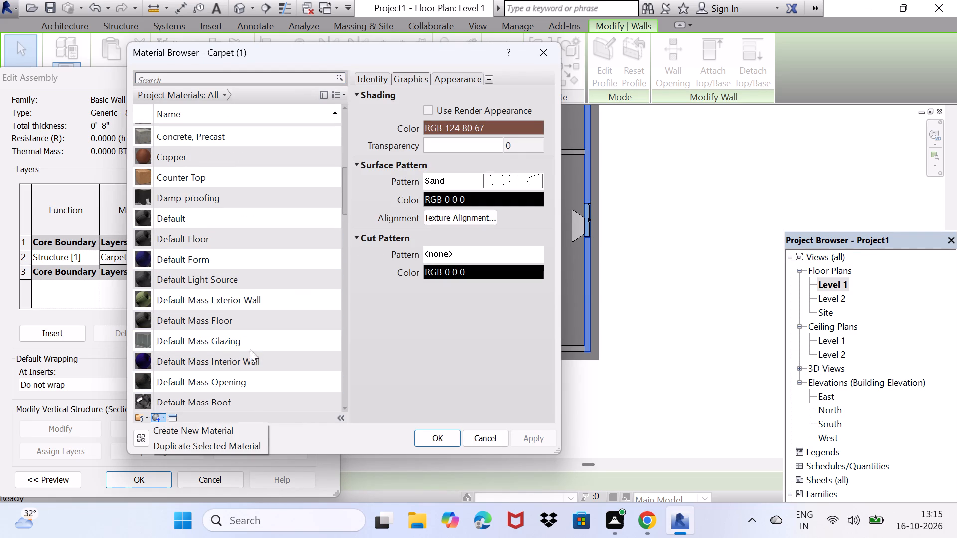
left_click(236, 434)
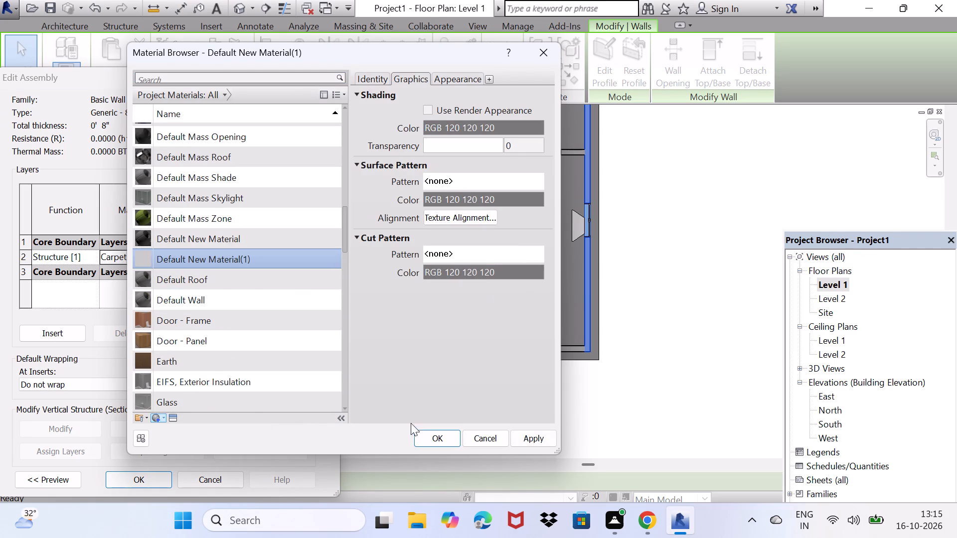
Search the appearance asset library for "or" and select the Counter Top wood asset for the new wall material.
left_click(167, 417)
left_click(172, 416)
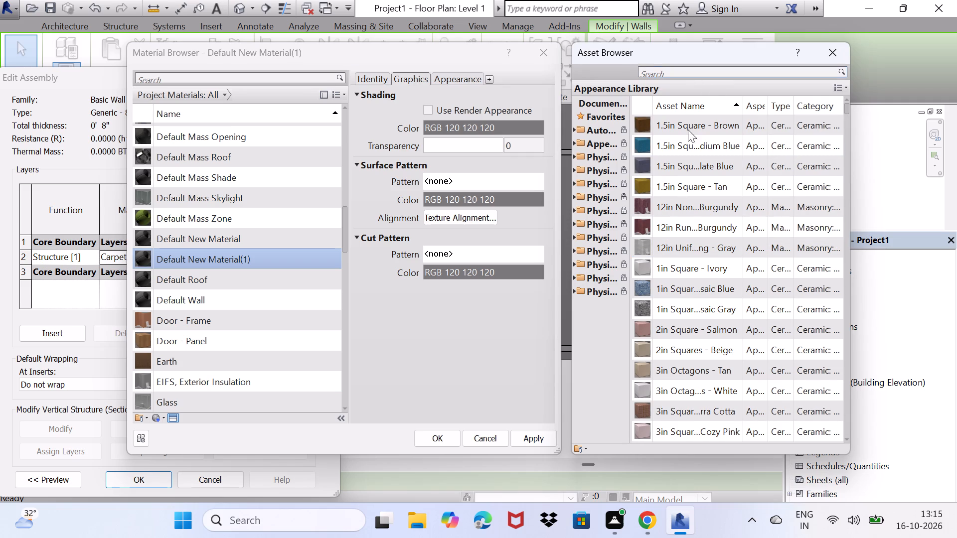
scroll(649, 259, "down", 13)
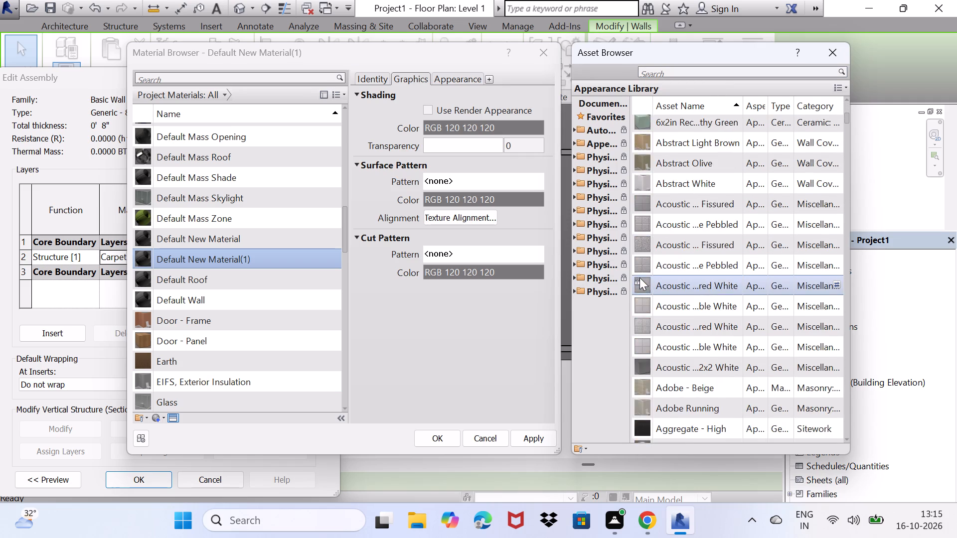
scroll(639, 277, "down", 9)
left_click(719, 71)
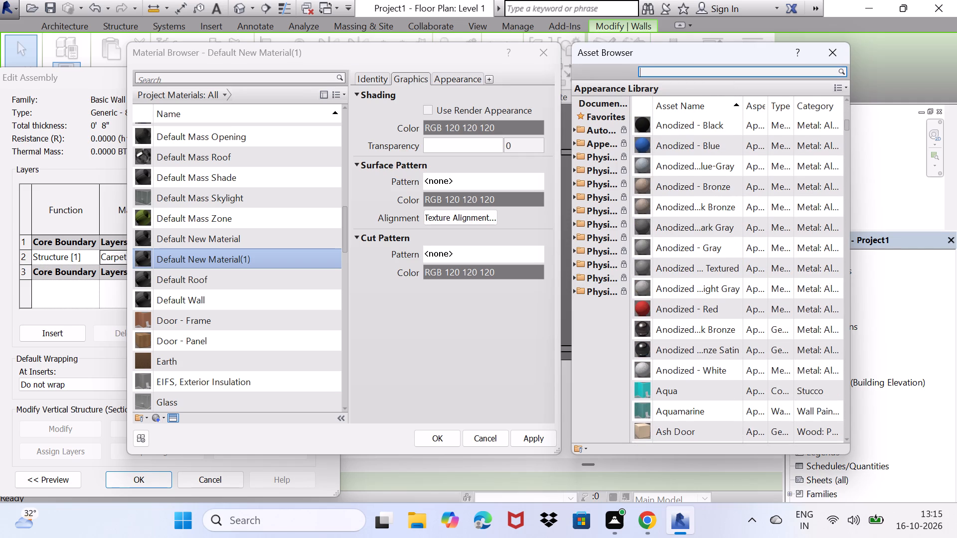
key("o")
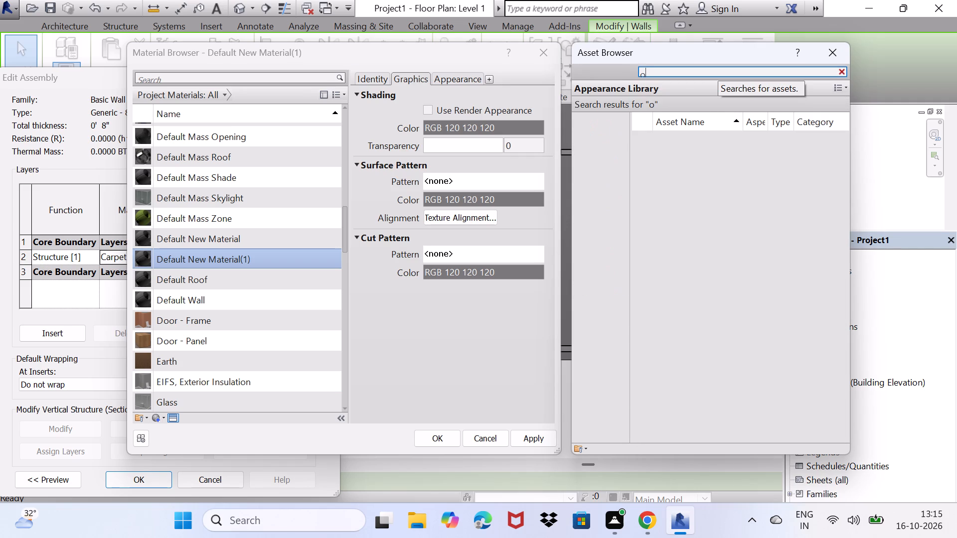
key("r")
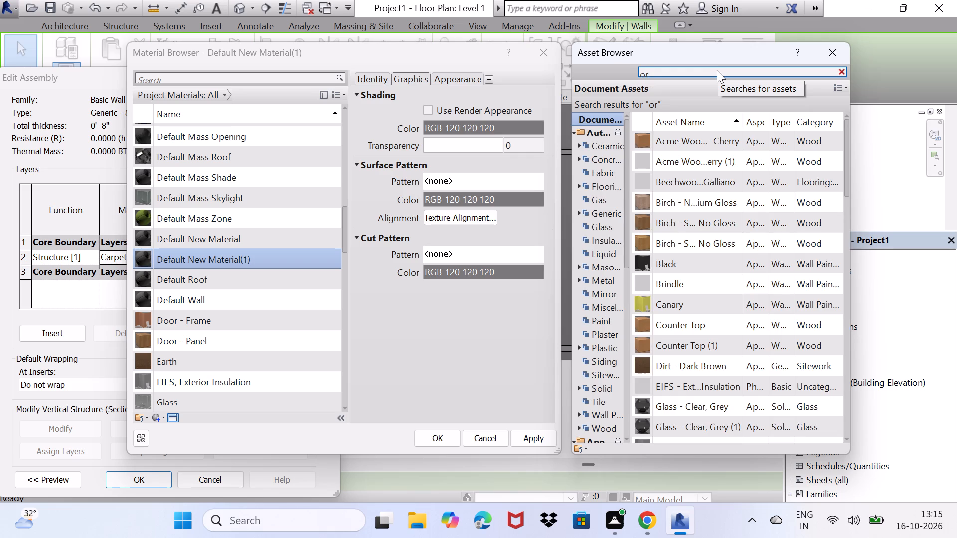
left_click(653, 325)
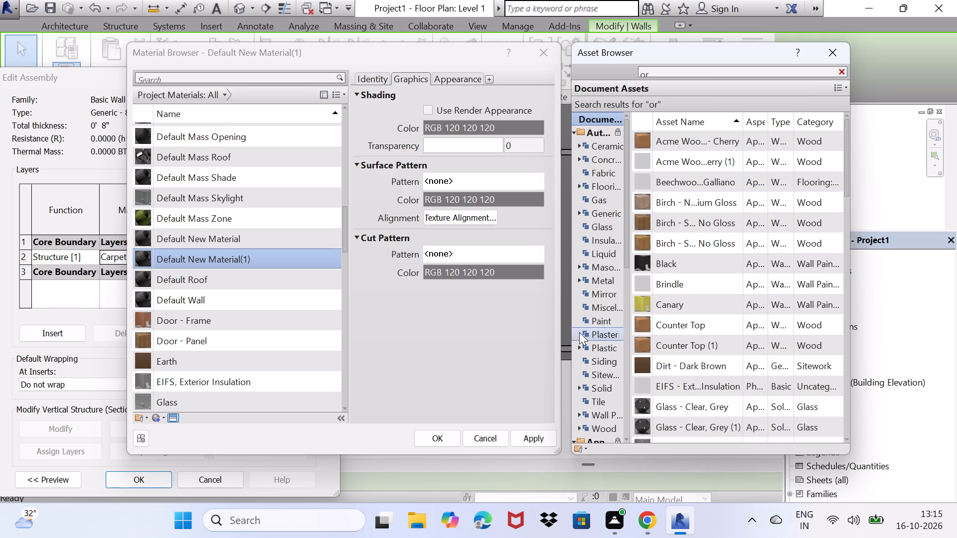
left_click(649, 331)
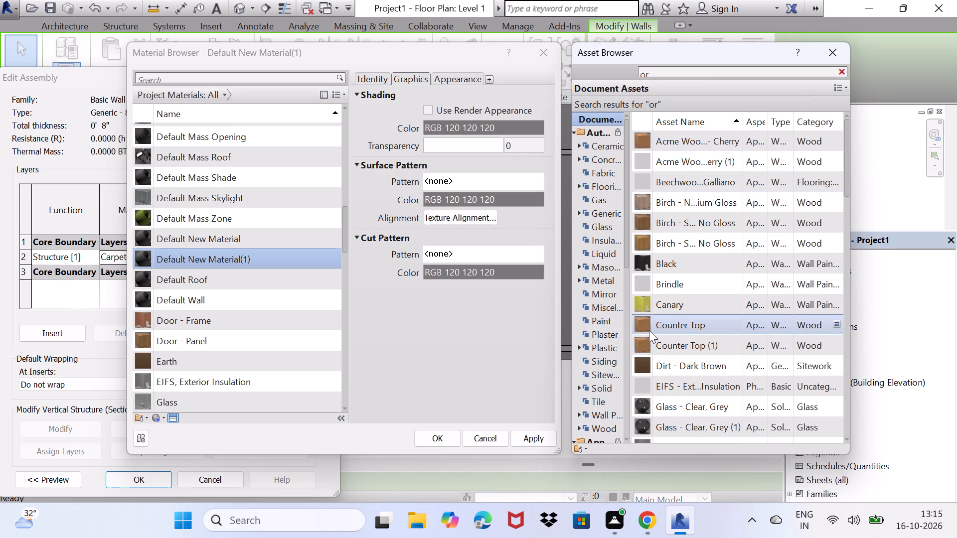
Assign the new material to the structure layer of the Generic - 8" wall type and apply the type changes.
left_click(523, 442)
left_click(444, 440)
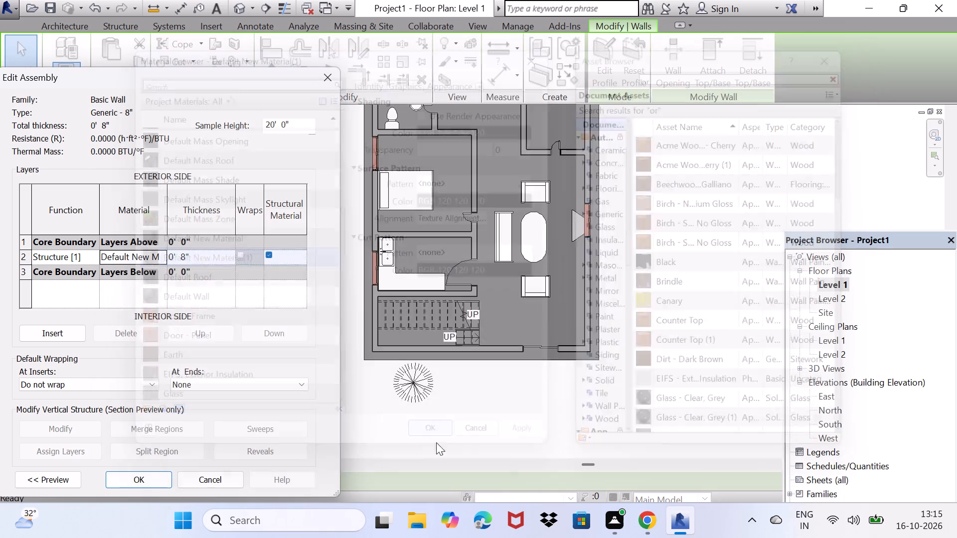
left_click(132, 479)
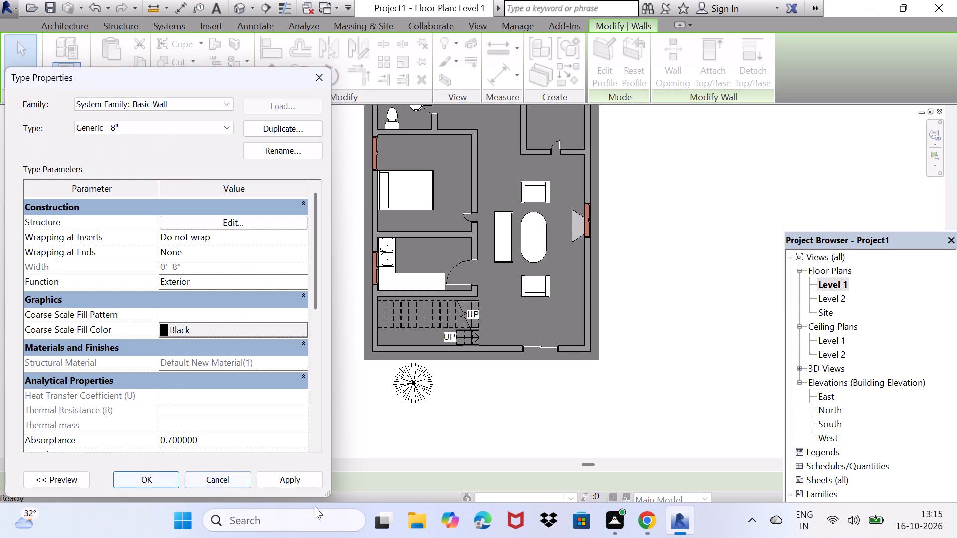
left_click(306, 484)
left_click(147, 474)
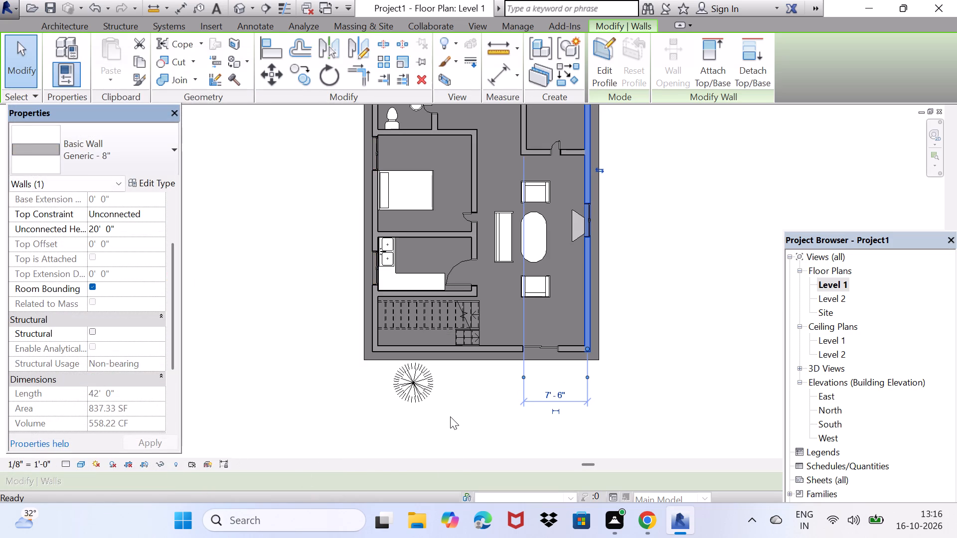
left_click_drag(450, 416, 458, 413)
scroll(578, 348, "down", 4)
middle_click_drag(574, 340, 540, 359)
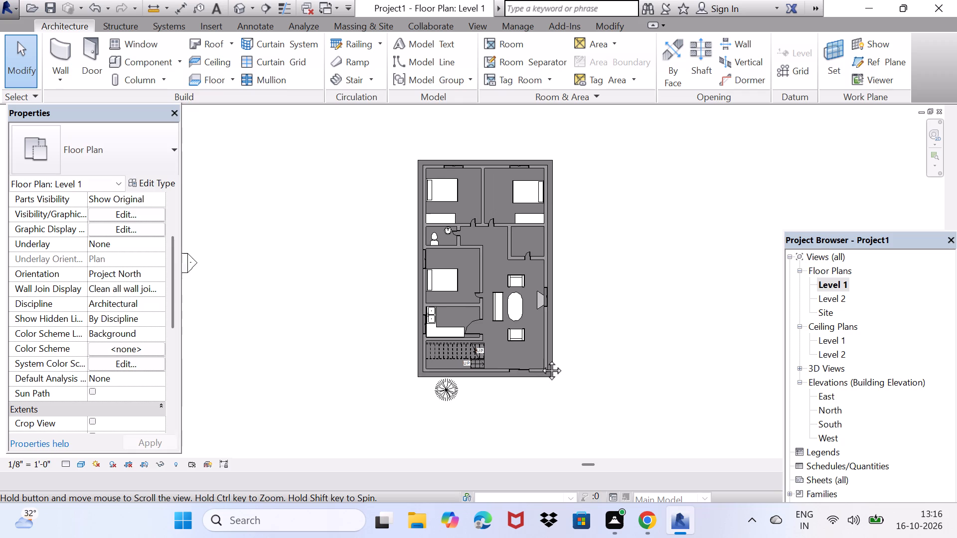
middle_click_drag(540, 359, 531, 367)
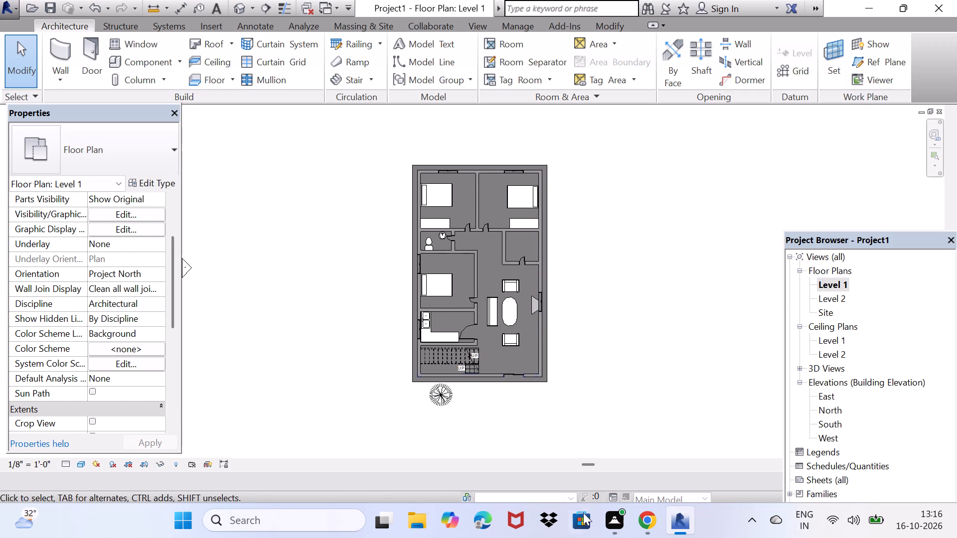
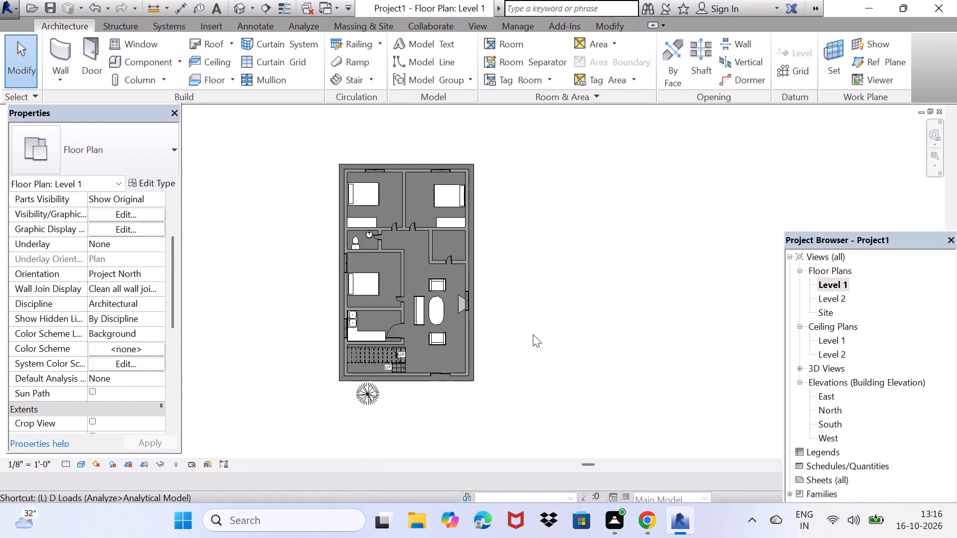
Draw a closed rectangle of Generic - 8" walls beside the house plan, about 17' wide and 9' 8" deep.
left_click(60, 56)
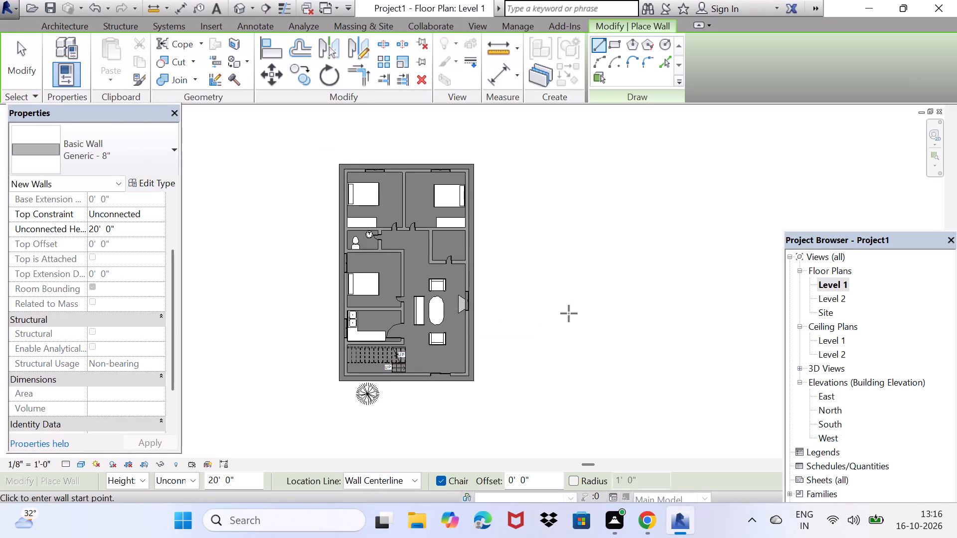
left_click_drag(568, 312, 570, 300)
left_click(567, 260)
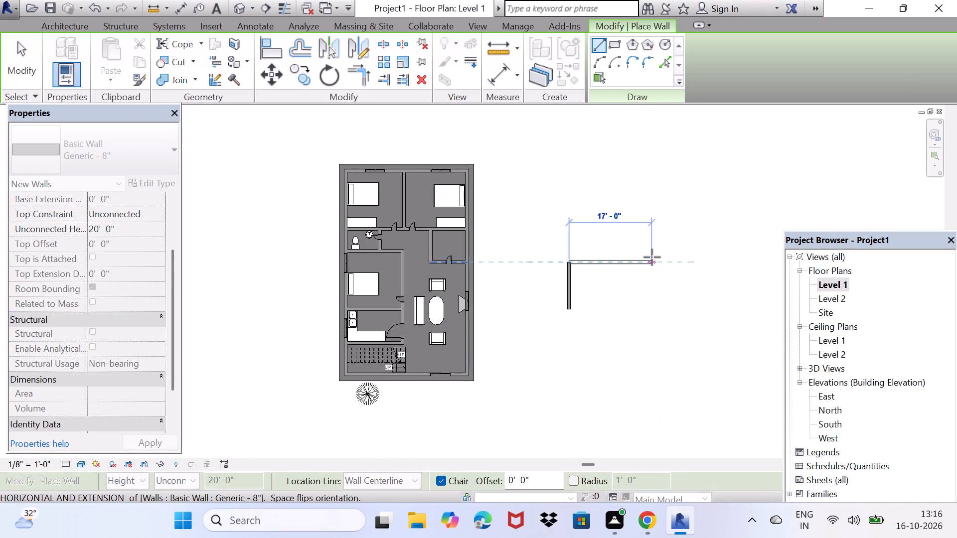
left_click(652, 257)
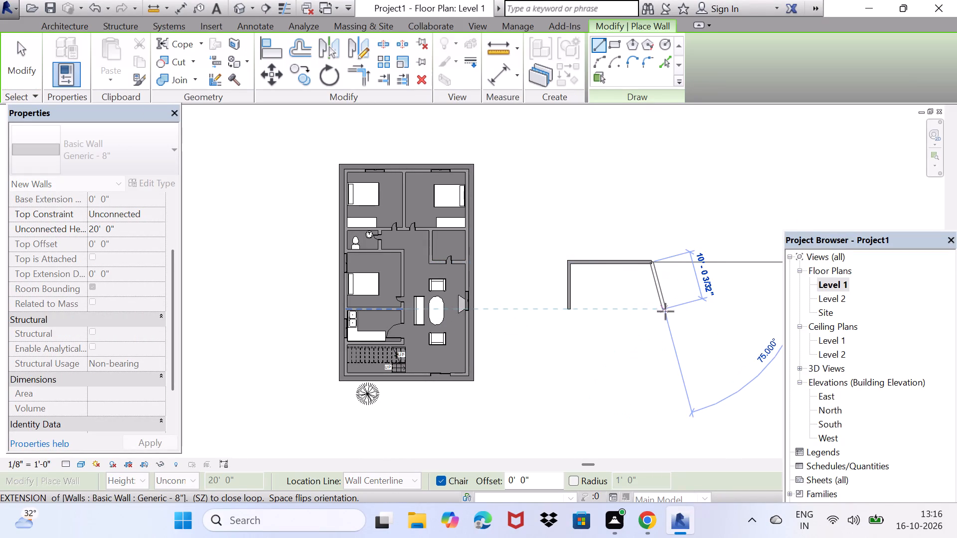
left_click(656, 314)
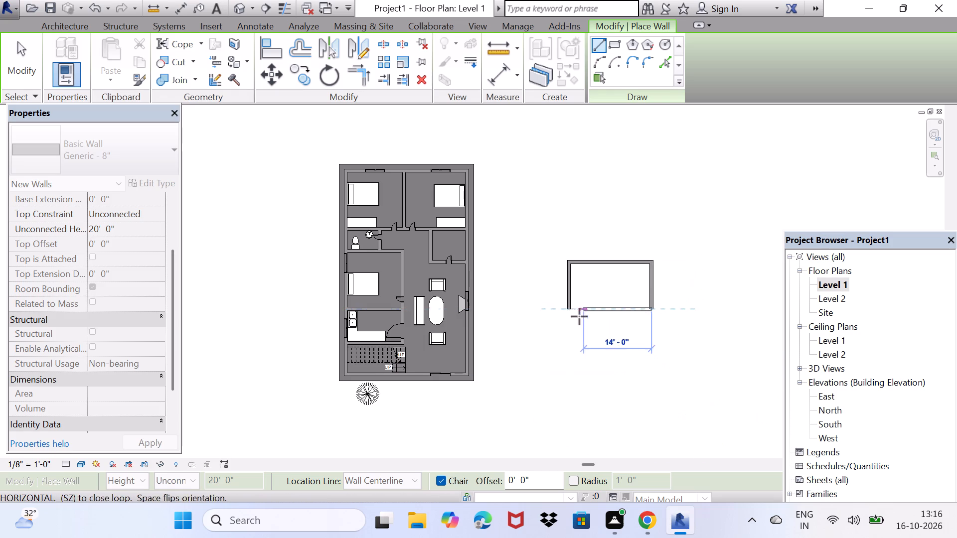
left_click(568, 309)
Add two crossing diagonal walls between opposite corners of the new rectangle, retracing its right side between them.
left_click(569, 260)
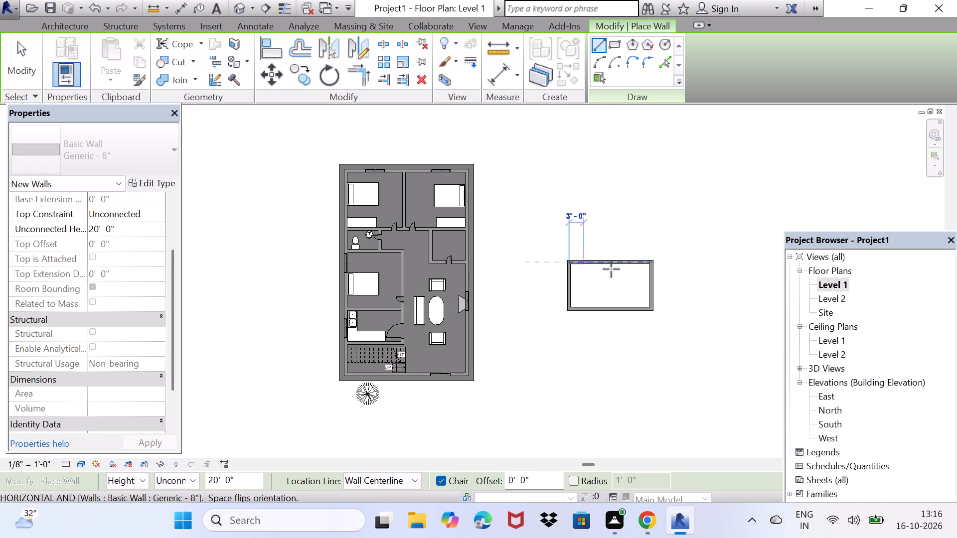
left_click(660, 309)
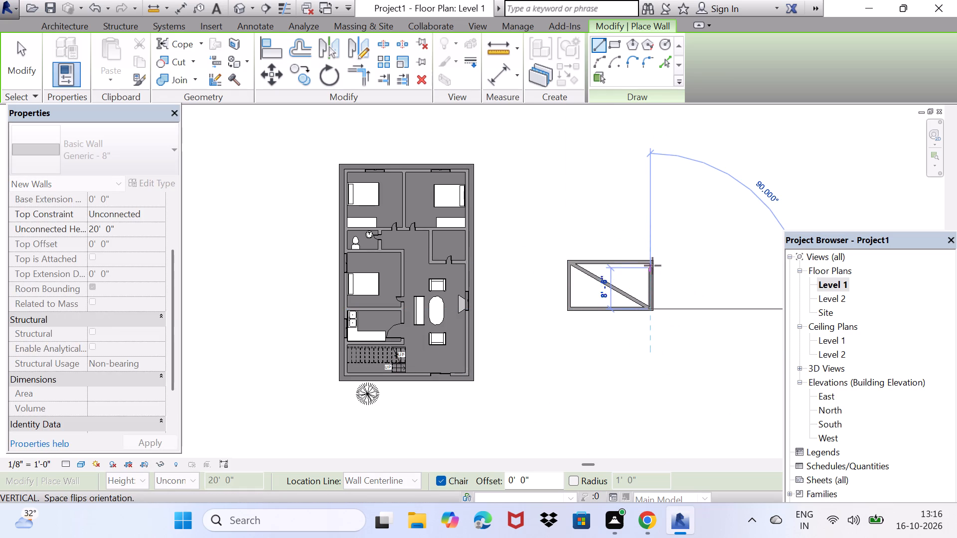
left_click(651, 263)
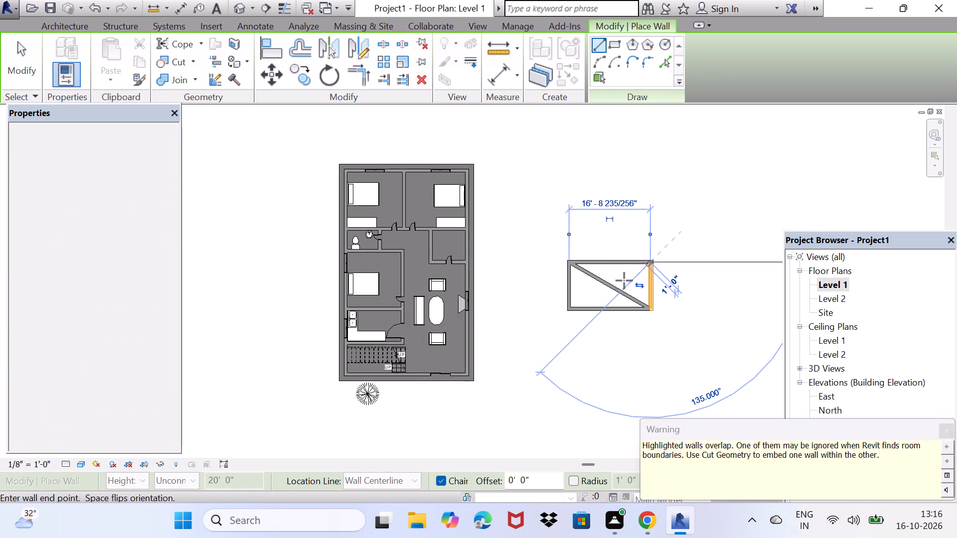
left_click(569, 304)
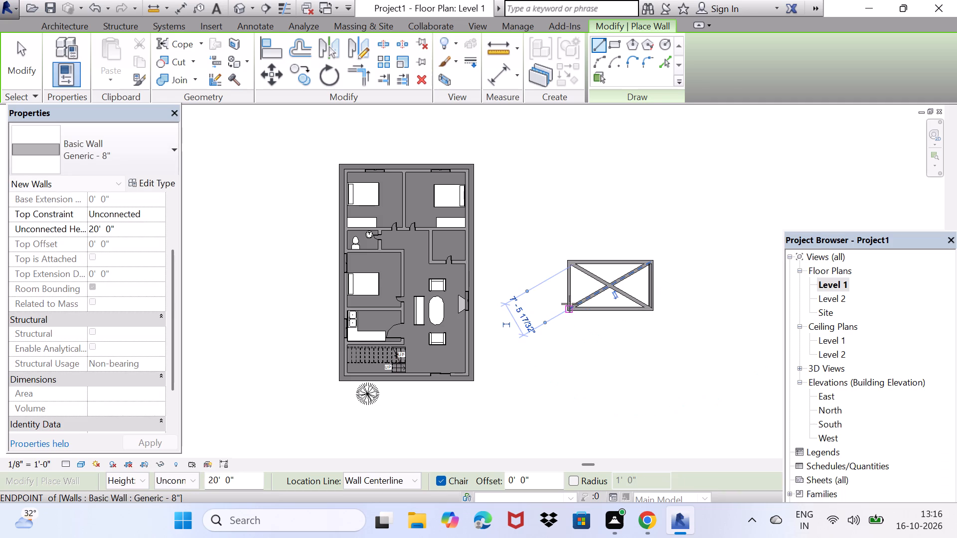
Draw a wall chain from the rectangle's bottom midpoint around its lower-right corner, rising about 9' 6" and returning to its right wall.
scroll(594, 288, "up", 4)
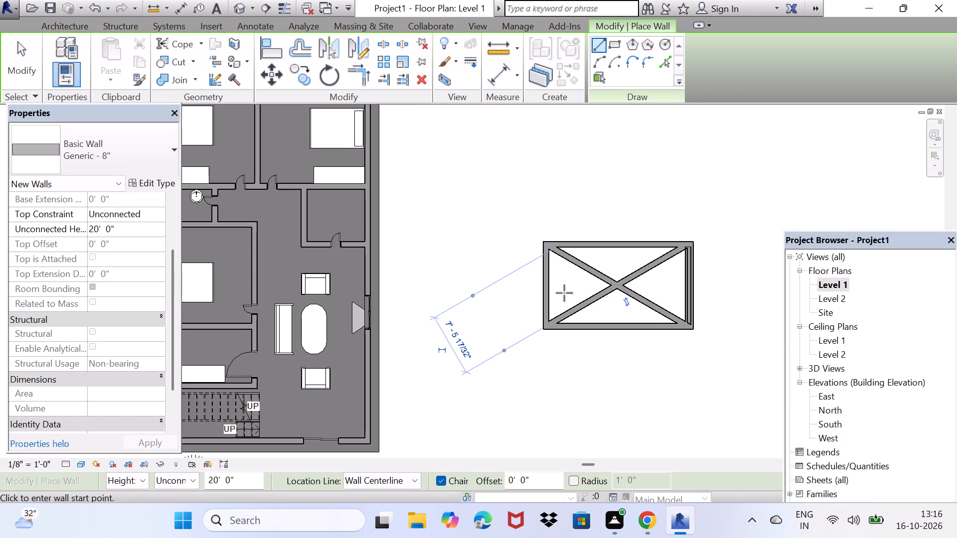
scroll(625, 294, "down", 2)
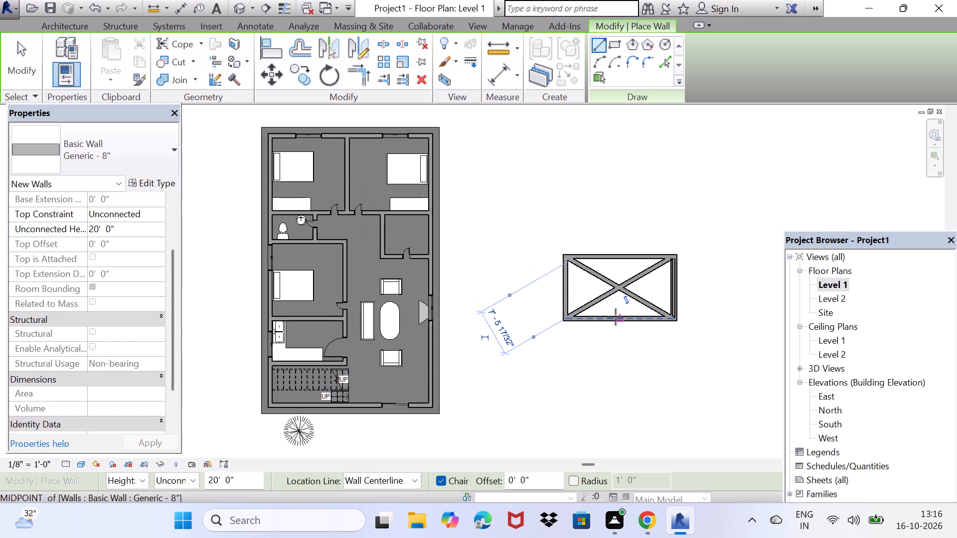
left_click(616, 317)
left_click(620, 351)
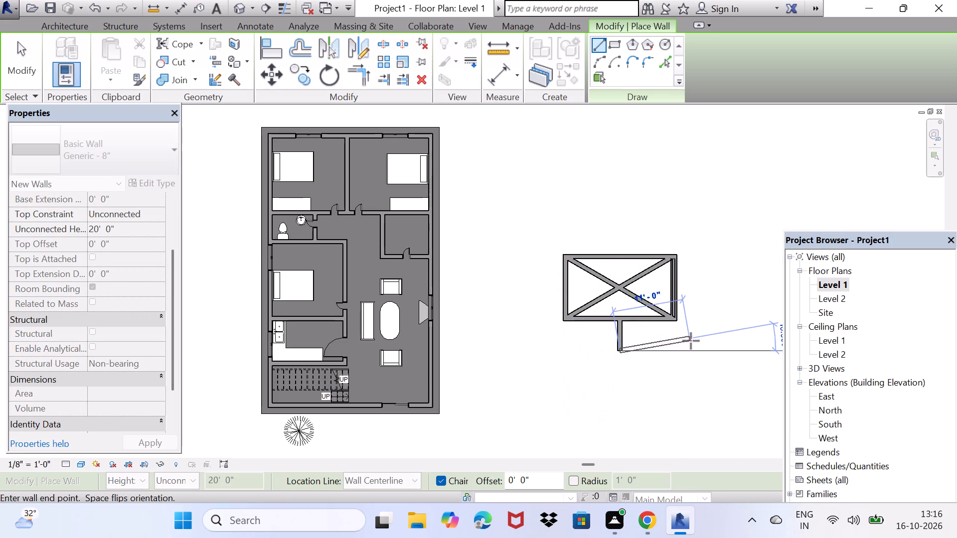
left_click(696, 350)
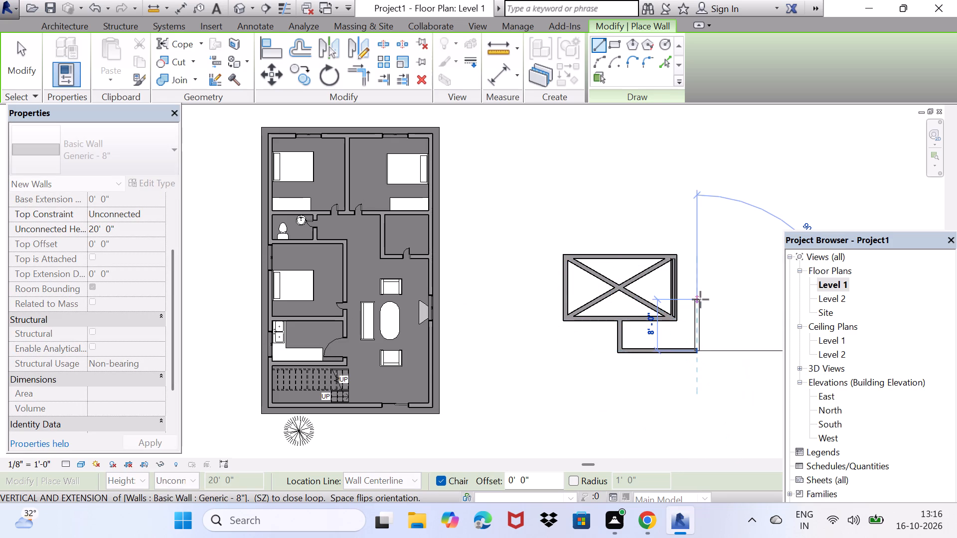
left_click(701, 288)
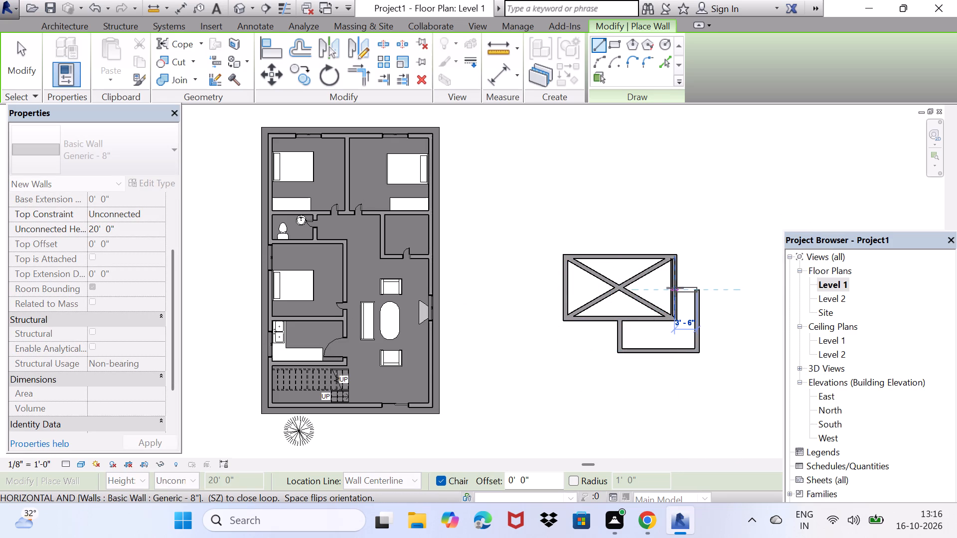
left_click(675, 288)
Delete the duplicate wall overlapping the right side of the crossed rectangle.
scroll(670, 291, "up", 8)
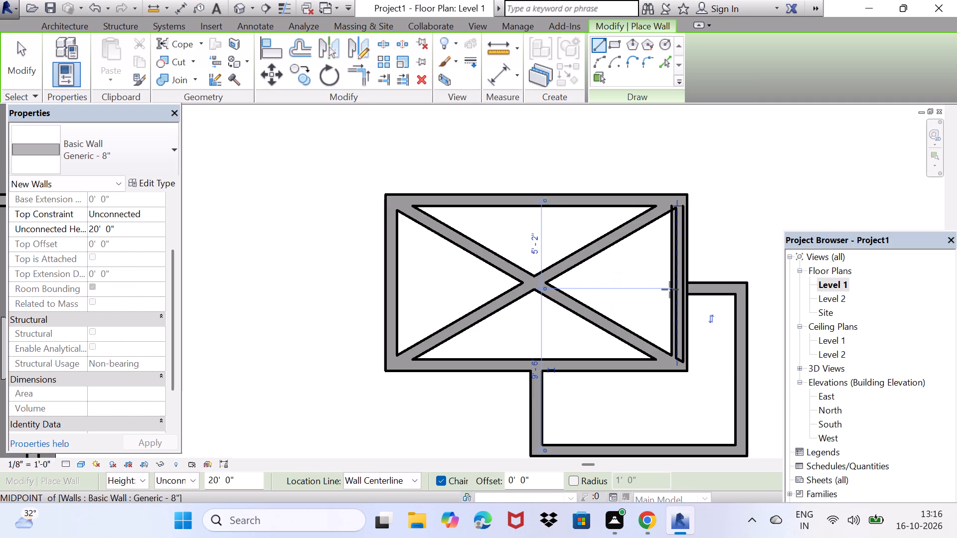
scroll(670, 289, "up", 1)
scroll(719, 317, "up", 1)
middle_click_drag(719, 318, 691, 316)
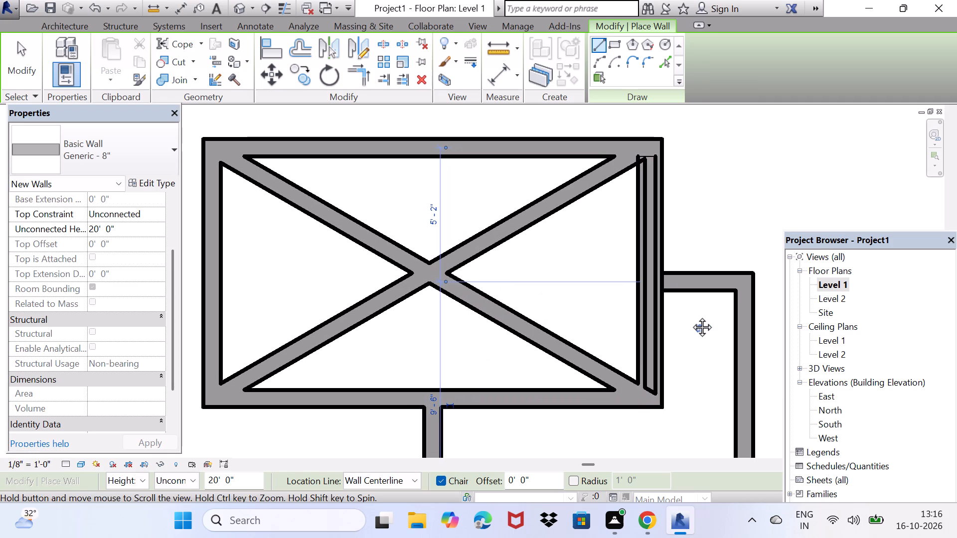
middle_click_drag(691, 316, 613, 304)
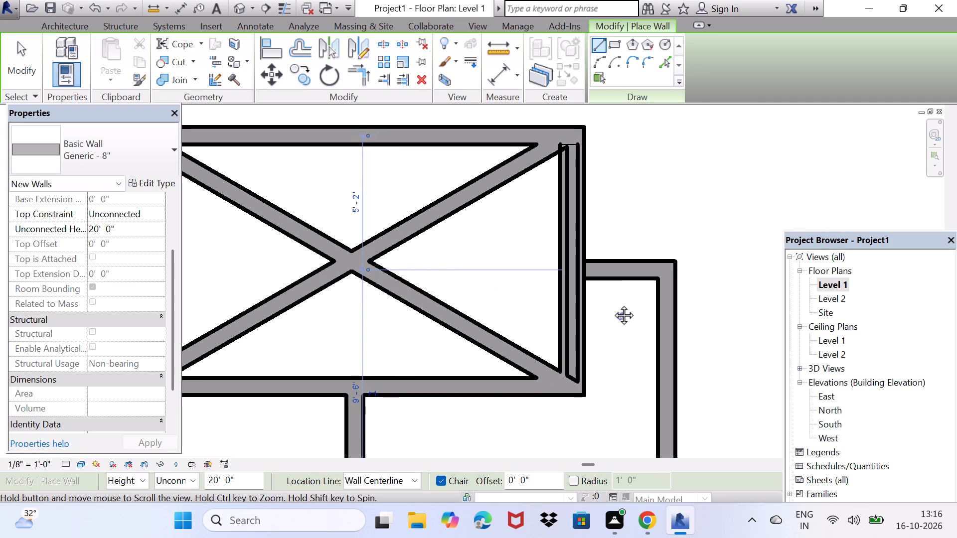
middle_click_drag(613, 304, 736, 323)
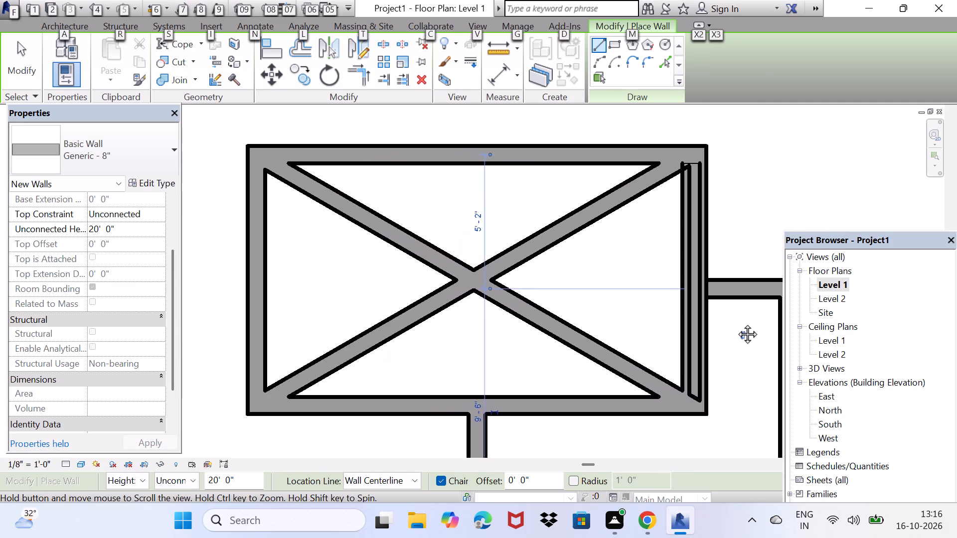
middle_click_drag(736, 323, 700, 318)
scroll(700, 318, "down", 2)
scroll(679, 345, "up", 9)
key("space")
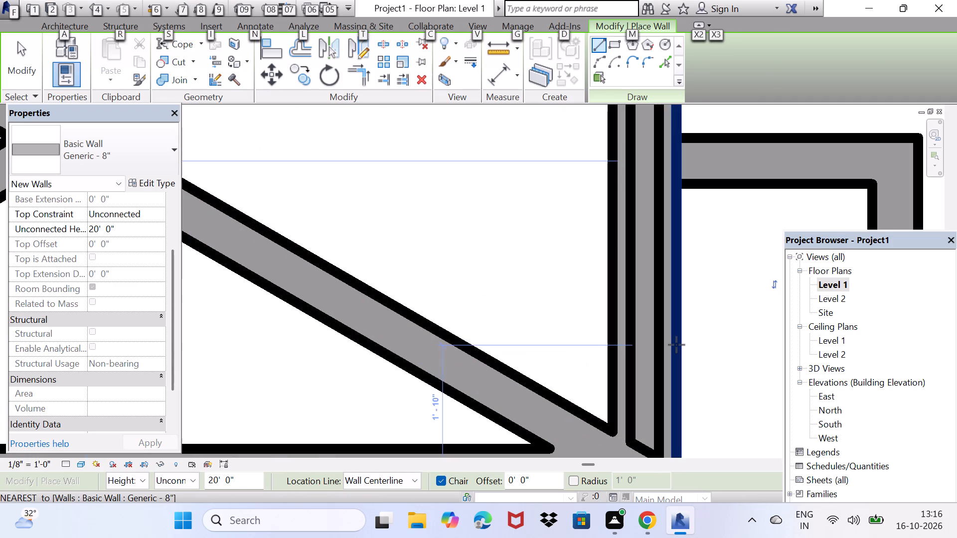
scroll(630, 354, "down", 1)
left_click(648, 353)
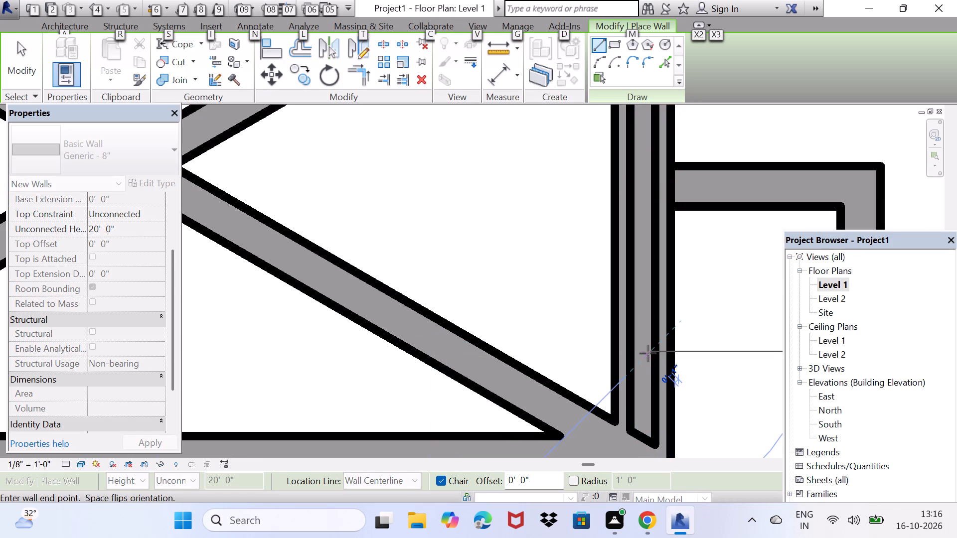
key("Escape")
key("Escape")
left_click(650, 352)
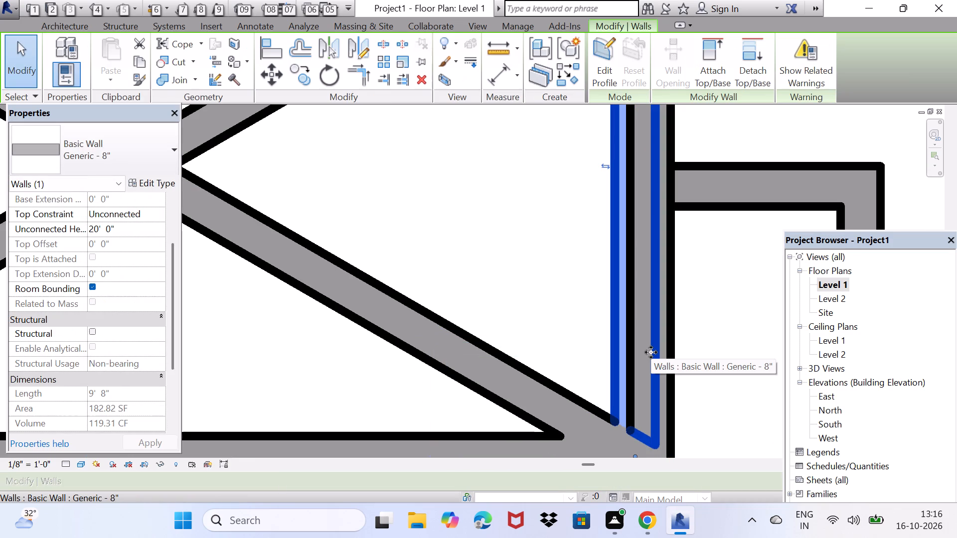
key("Delete")
Examine the junctions between the crossed rectangle and the wall chain attached to it.
scroll(650, 351, "down", 8)
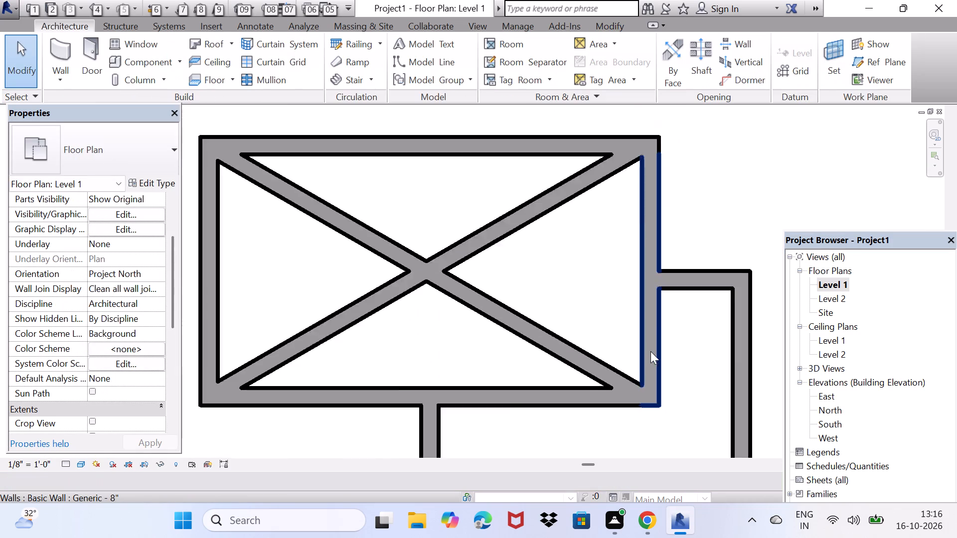
scroll(650, 351, "down", 6)
left_click_drag(672, 309, 686, 283)
scroll(676, 310, "up", 3)
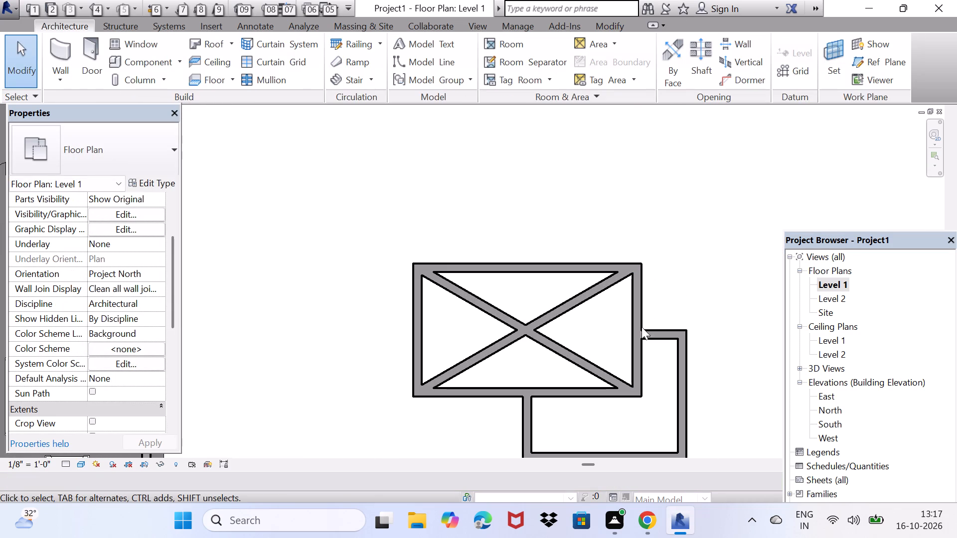
middle_click_drag(621, 345, 603, 250)
scroll(621, 345, "up", 1)
scroll(574, 284, "up", 2)
scroll(579, 274, "down", 3)
scroll(583, 285, "up", 2)
middle_click_drag(622, 277, 591, 305)
scroll(597, 259, "up", 2)
scroll(598, 253, "down", 2)
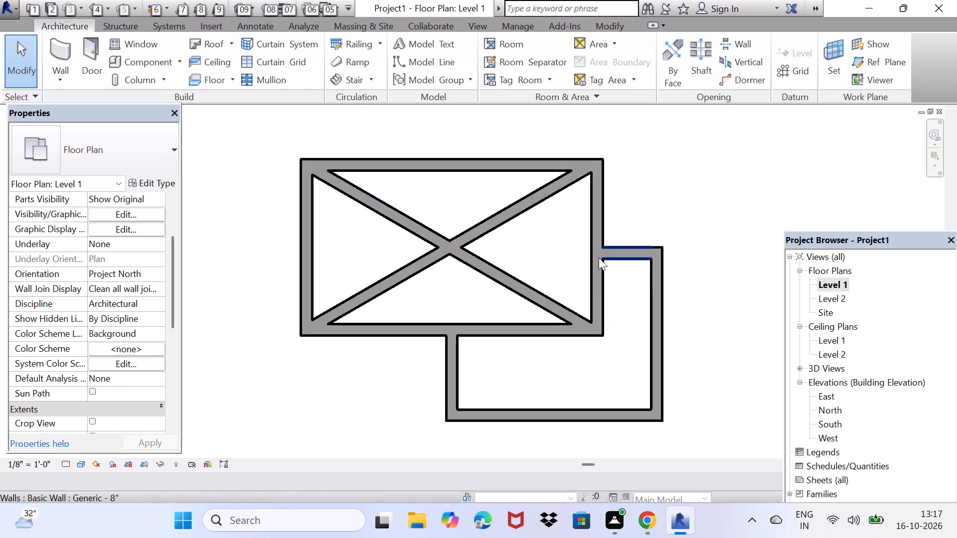
key("Escape")
key("Escape")
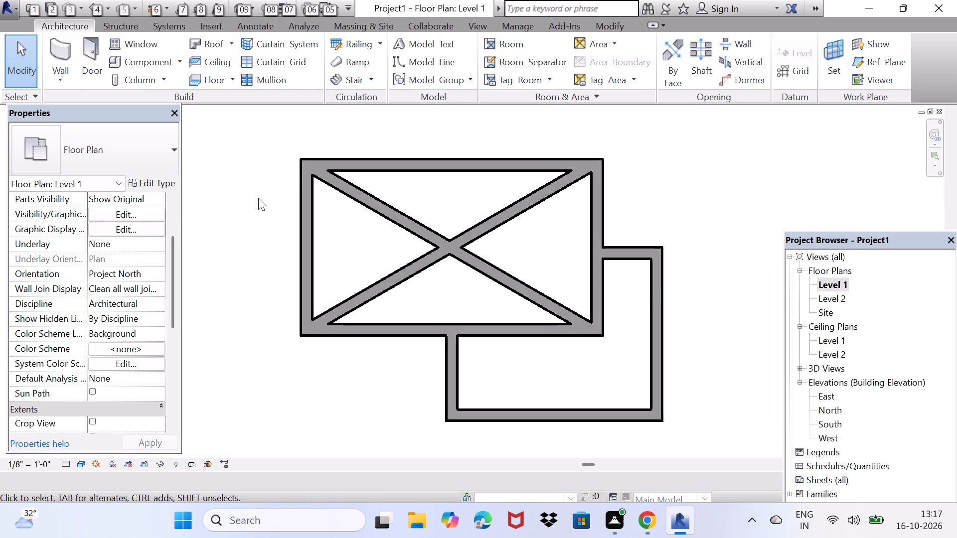
left_click_drag(242, 200, 251, 179)
Enclose the upper-right area with a wall rising about 5' 2" from the chain's outer corner and returning about 3' 10" to the rectangle.
left_click(56, 63)
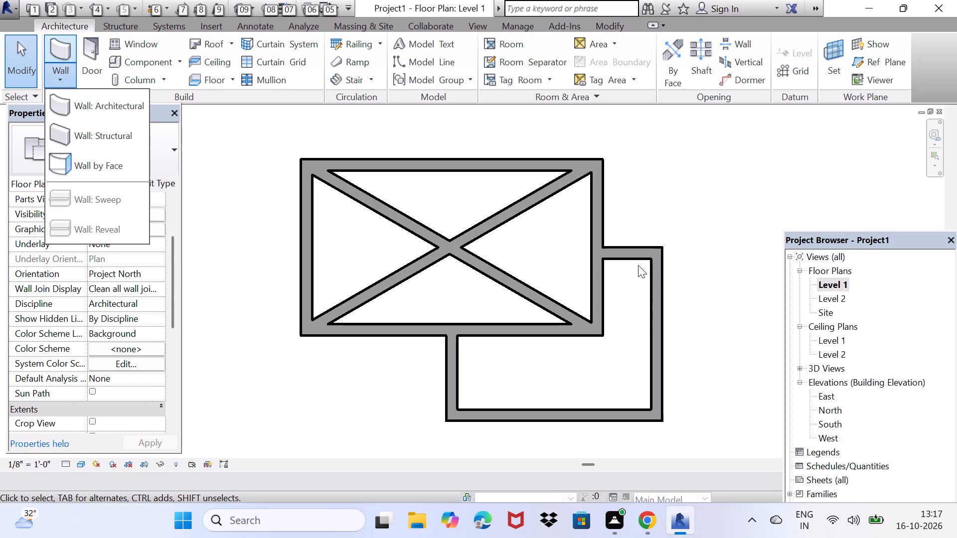
left_click(59, 44)
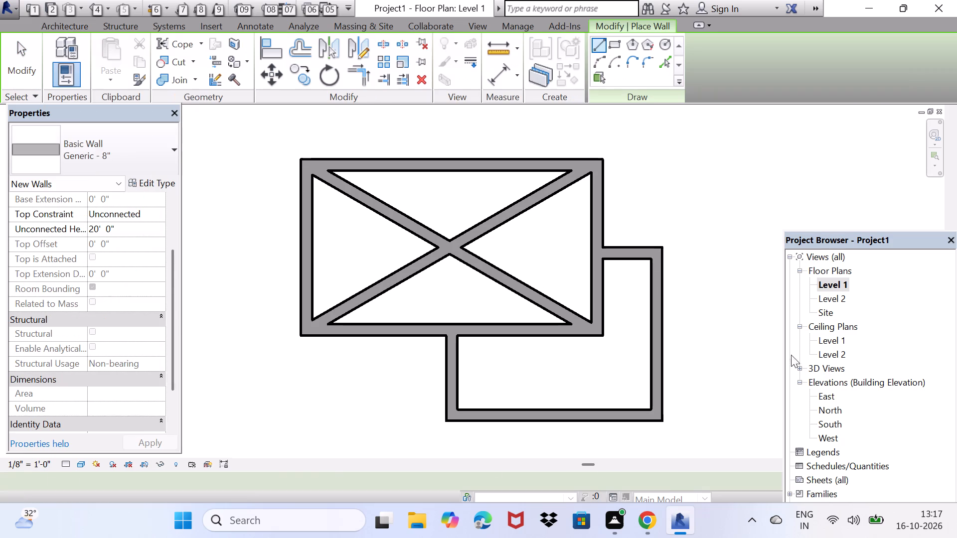
left_click(661, 245)
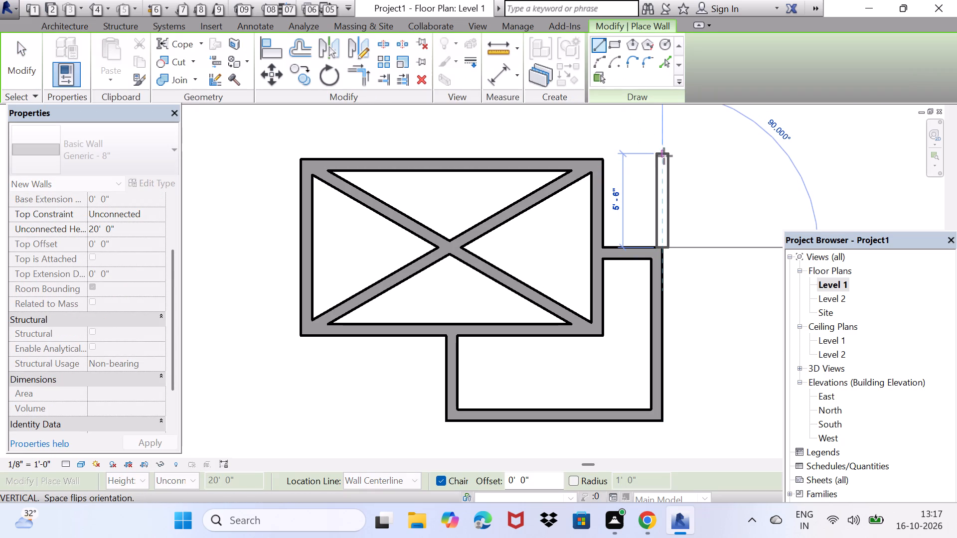
left_click(664, 159)
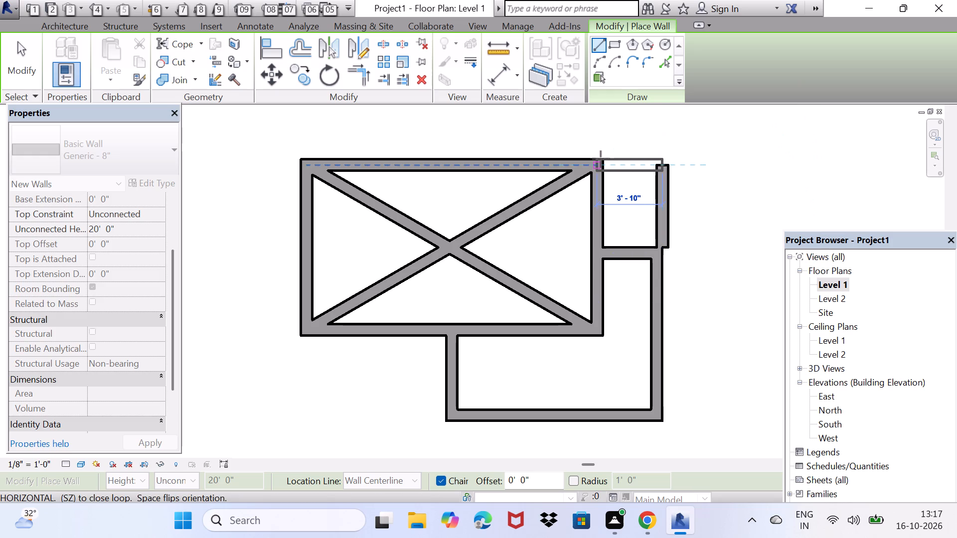
left_click(601, 159)
scroll(618, 172, "up", 4)
scroll(777, 299, "up", 2)
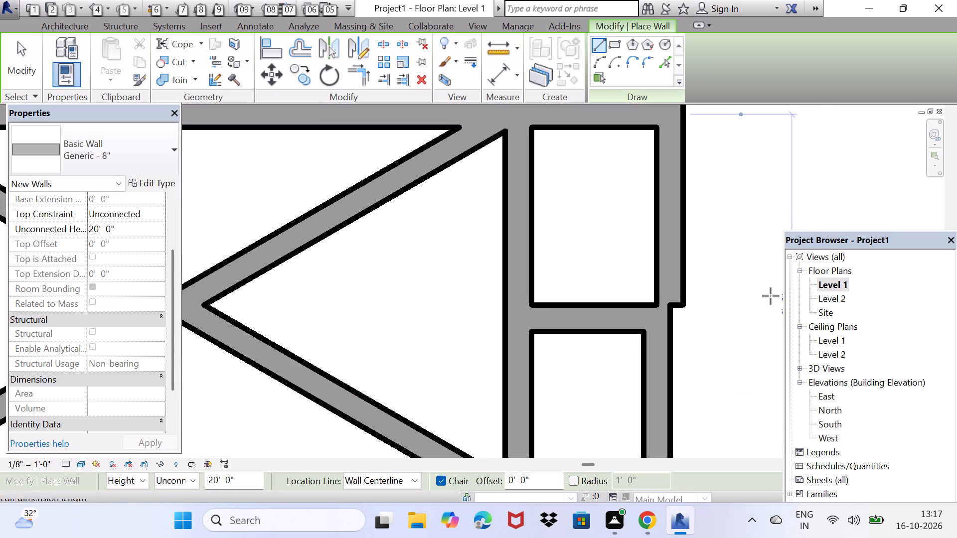
scroll(771, 296, "up", 2)
key("space")
scroll(660, 291, "down", 4)
key("Escape")
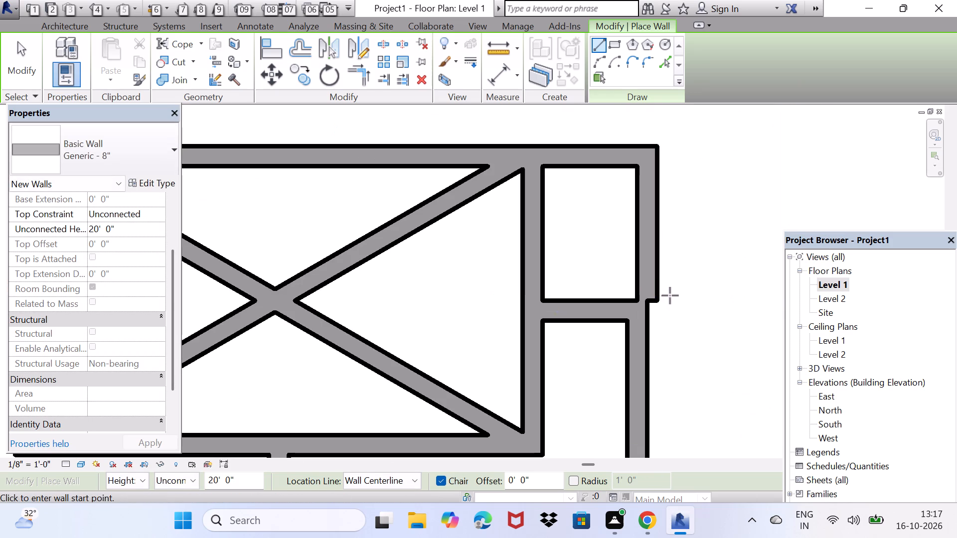
key("space")
key("Escape")
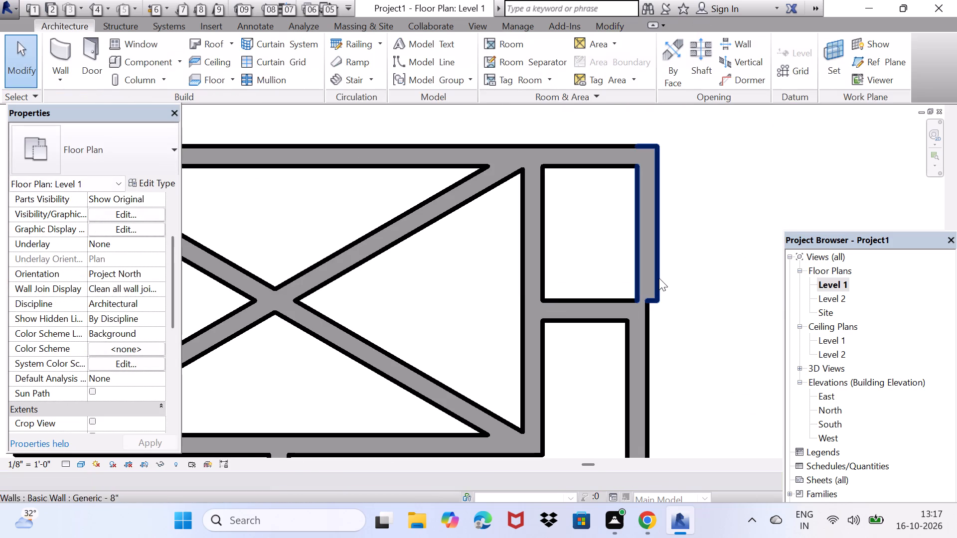
key("Escape")
Nudge the short upper-right outer wall inward and back outward to about 4' 2" from the rectangle's right wall.
left_click(659, 278)
key("Left")
key("Left")
key("Left")
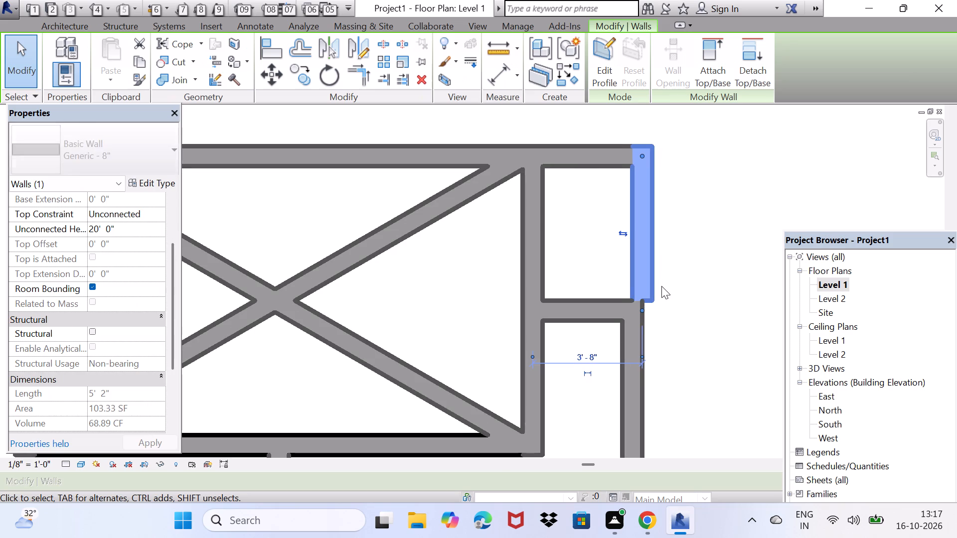
key("Left")
key("Right")
key("Right")
key("Right")
key("Right")
key("Right")
key("Right")
key("Right")
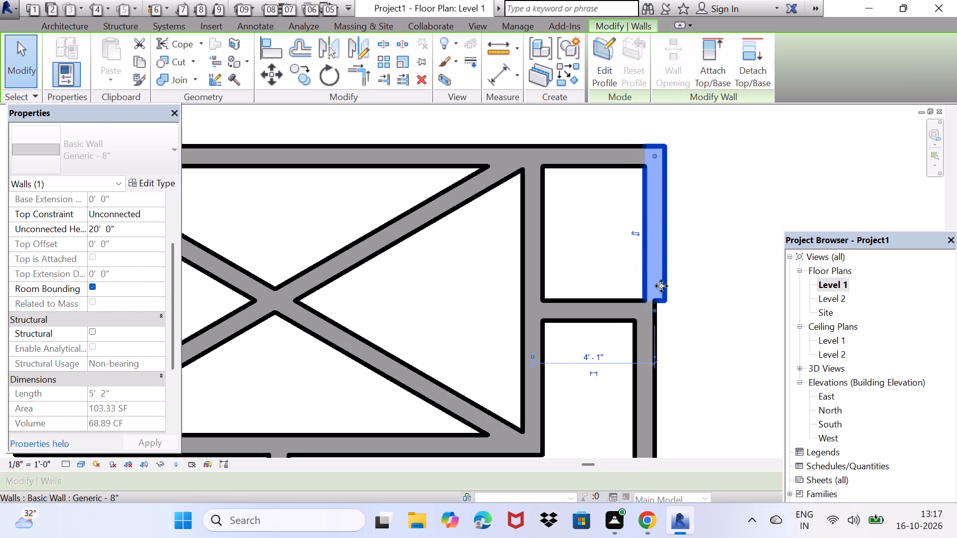
key("Right")
left_click_drag(712, 296, 721, 285)
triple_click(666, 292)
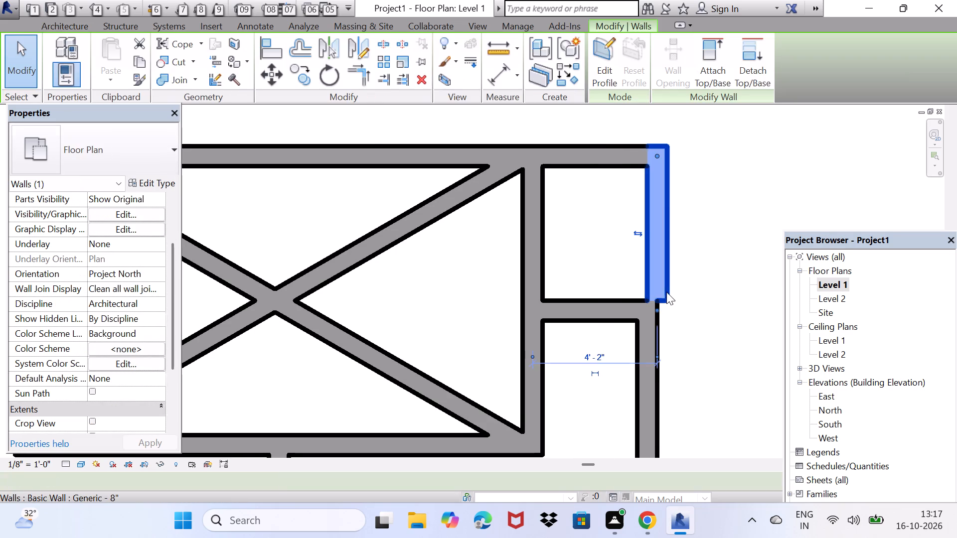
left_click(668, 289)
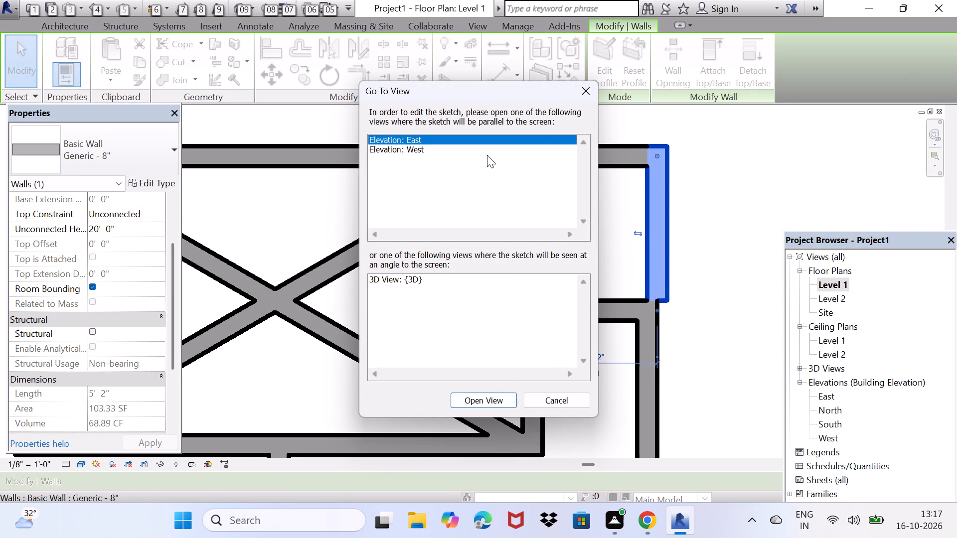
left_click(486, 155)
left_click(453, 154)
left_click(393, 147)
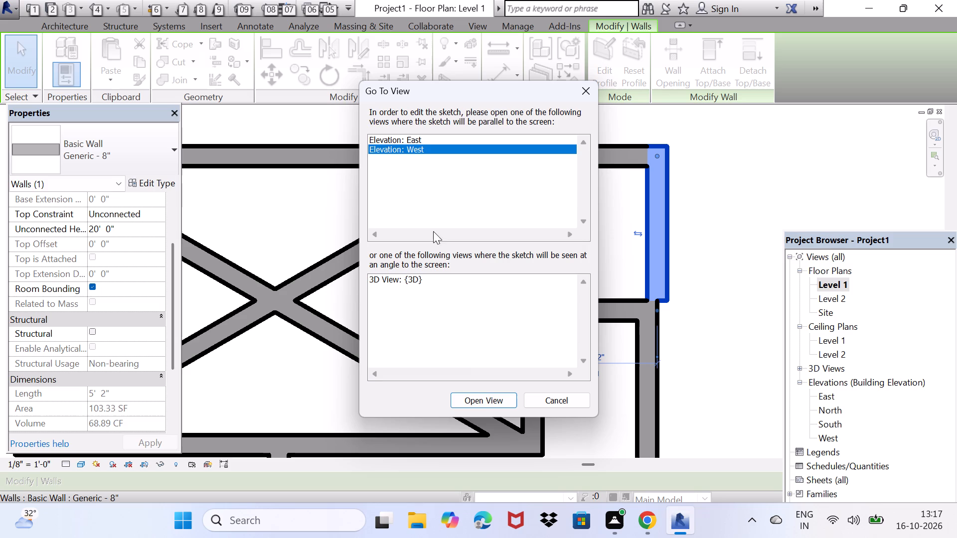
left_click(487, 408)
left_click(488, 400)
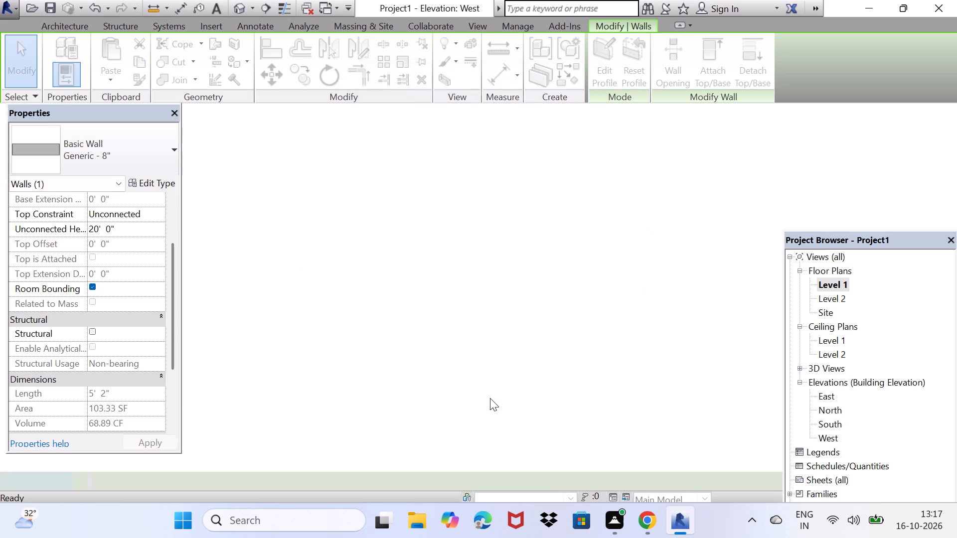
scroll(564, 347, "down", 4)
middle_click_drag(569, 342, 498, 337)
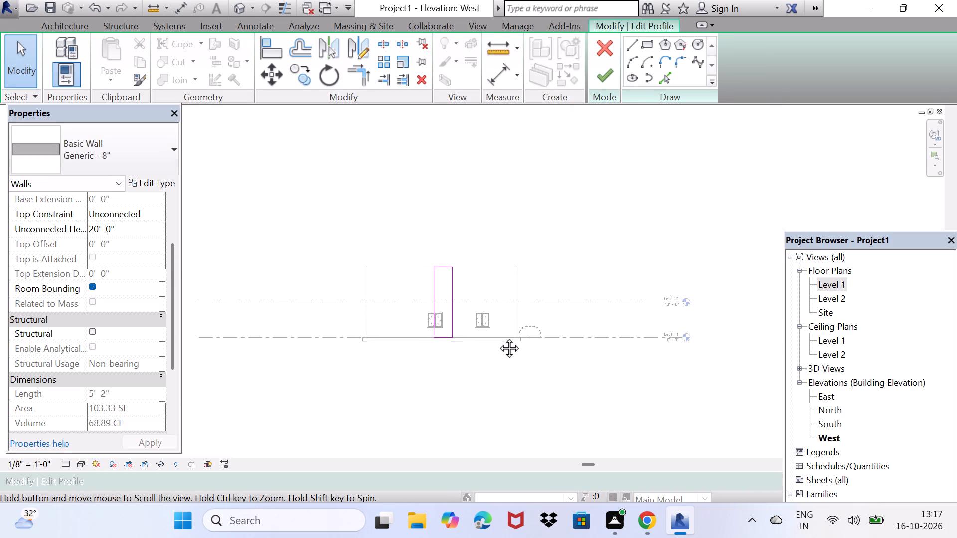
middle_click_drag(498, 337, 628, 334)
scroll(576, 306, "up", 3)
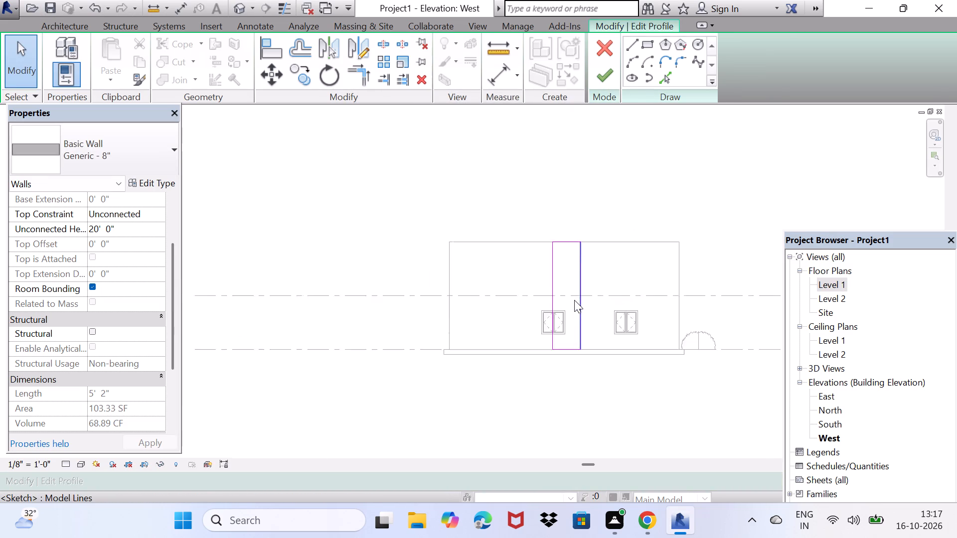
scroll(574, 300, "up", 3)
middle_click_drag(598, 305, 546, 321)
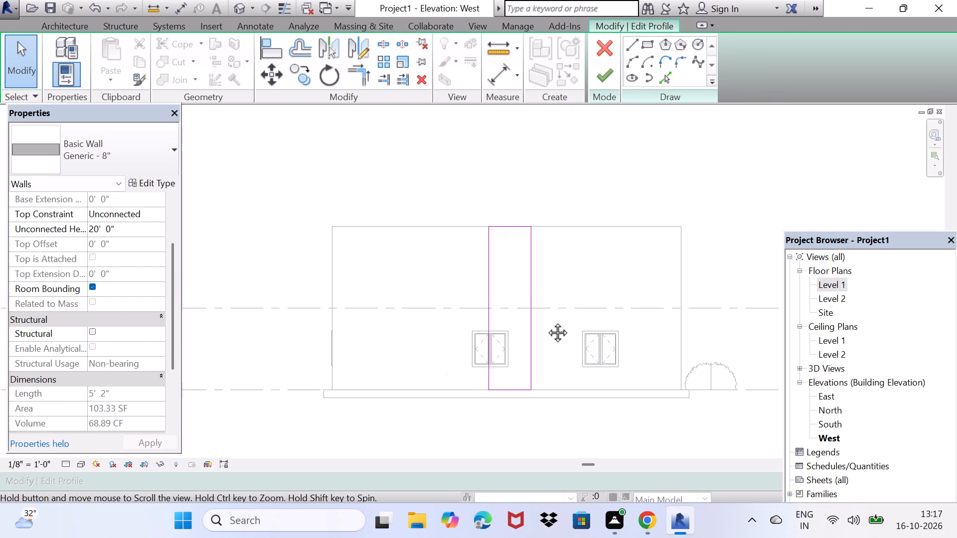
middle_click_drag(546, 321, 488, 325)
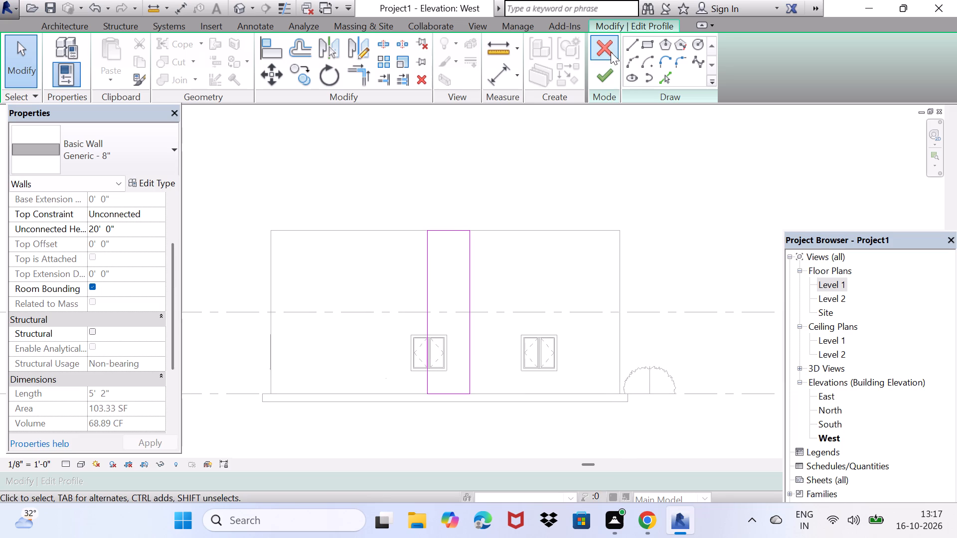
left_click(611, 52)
Examine the house and the separate crossed wall group in the 3D view, from the front and from above.
middle_click_drag(464, 268, 484, 309)
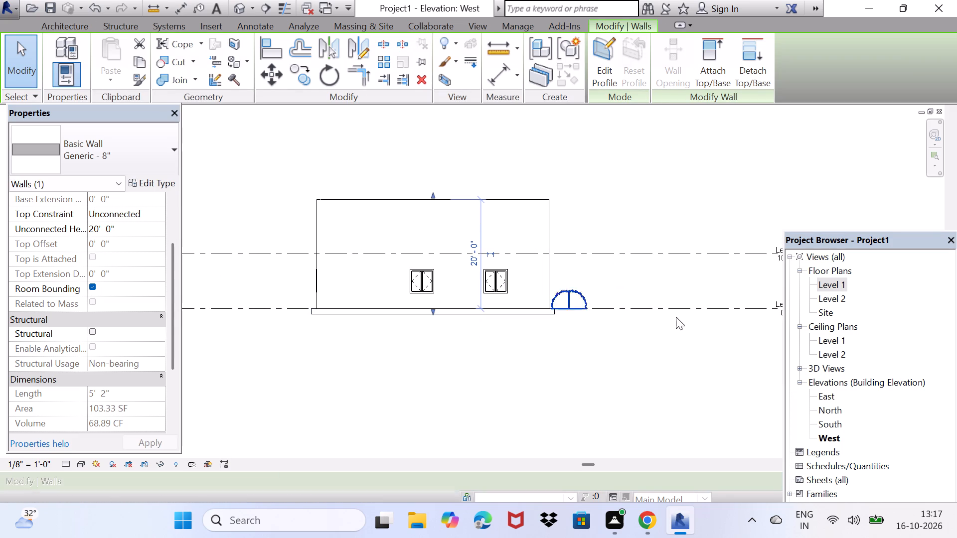
double_click(245, 6)
middle_click_drag(684, 302, 655, 309)
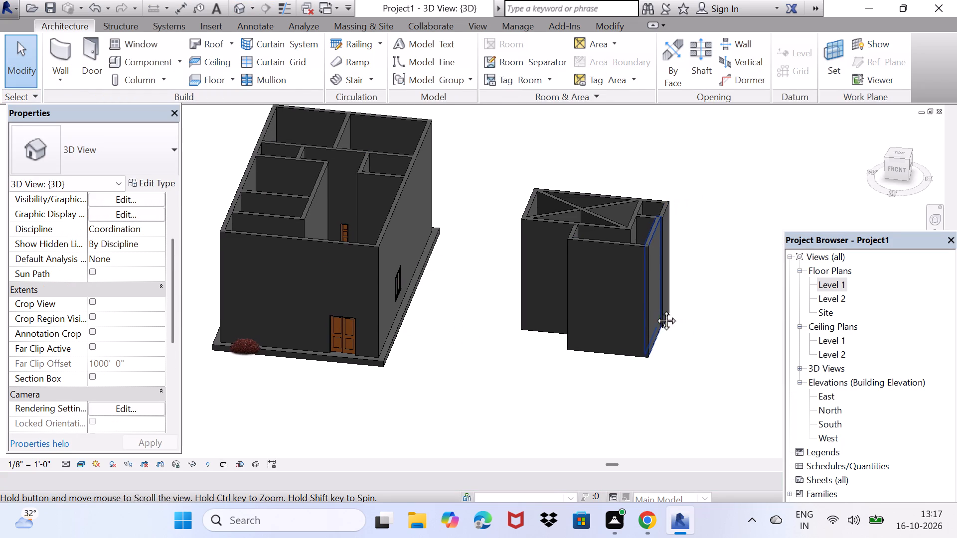
middle_click_drag(655, 309, 645, 317)
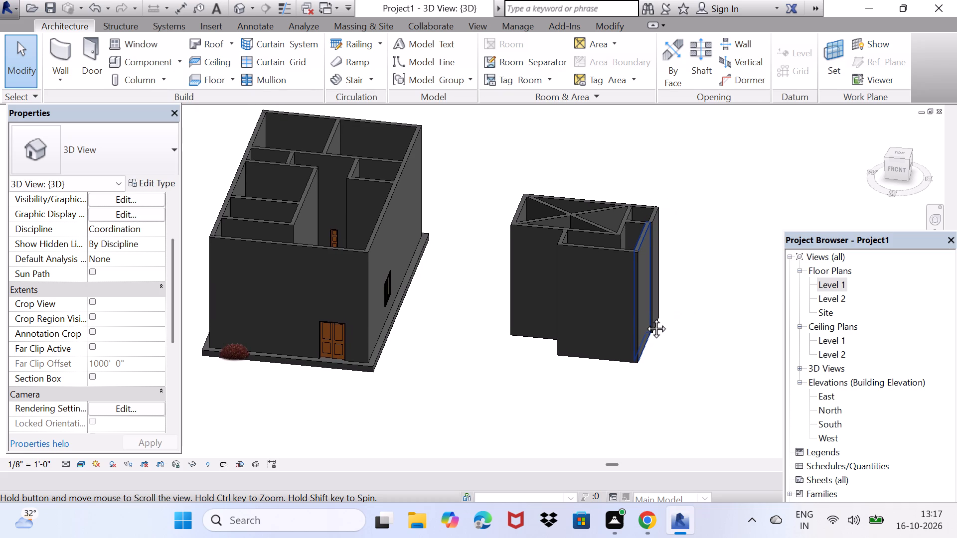
middle_click_drag(645, 317, 687, 283)
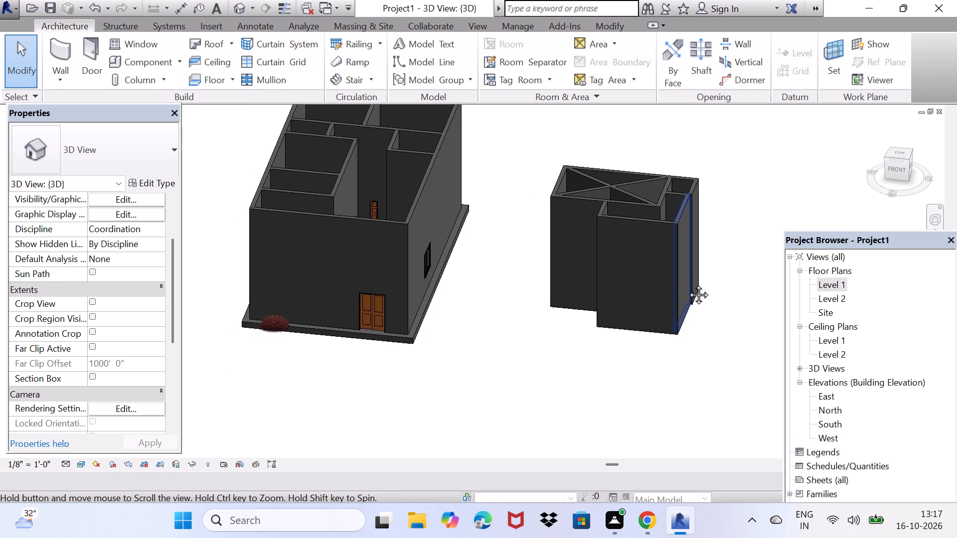
middle_click_drag(687, 283, 696, 285)
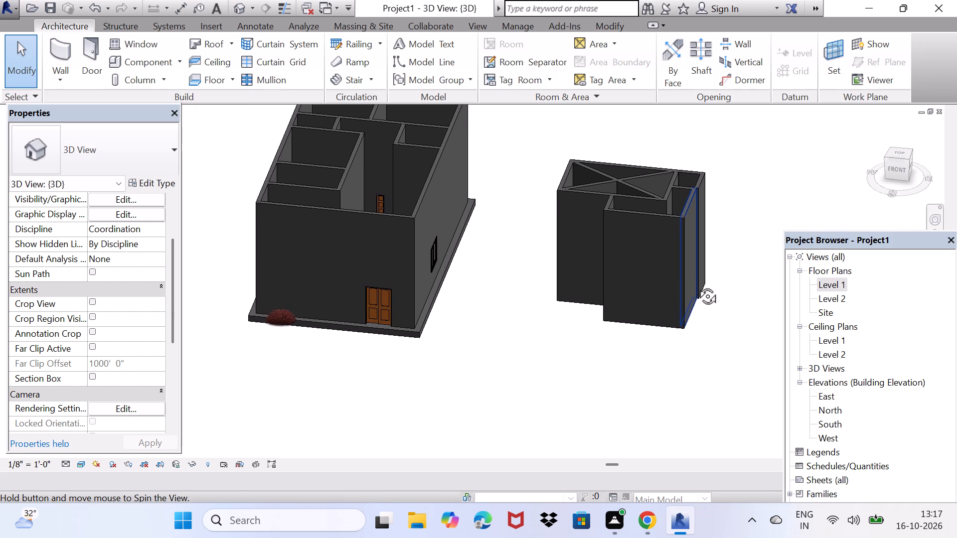
middle_click_drag(696, 285, 715, 329)
scroll(647, 308, "down", 3)
middle_click_drag(638, 302, 638, 335)
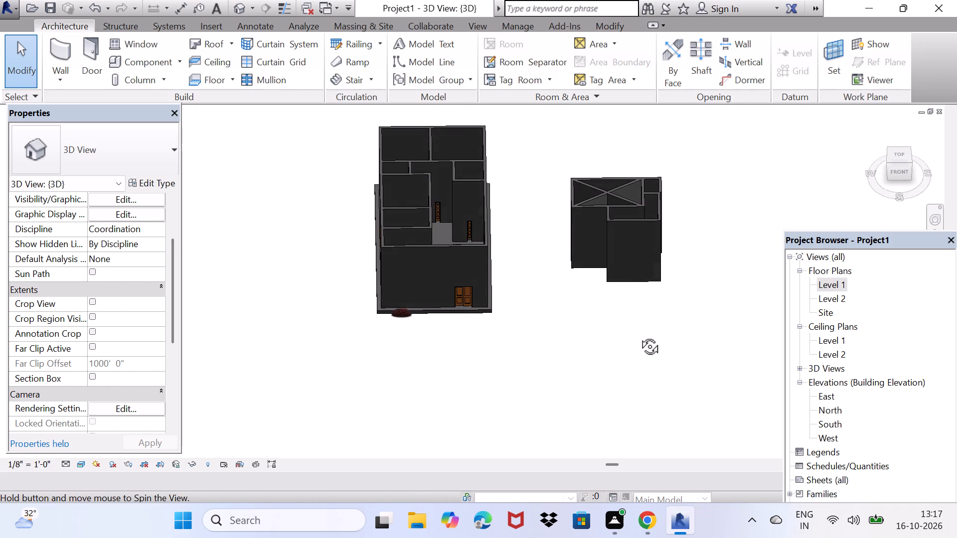
middle_click_drag(638, 335, 646, 404)
middle_click_drag(607, 291, 599, 387)
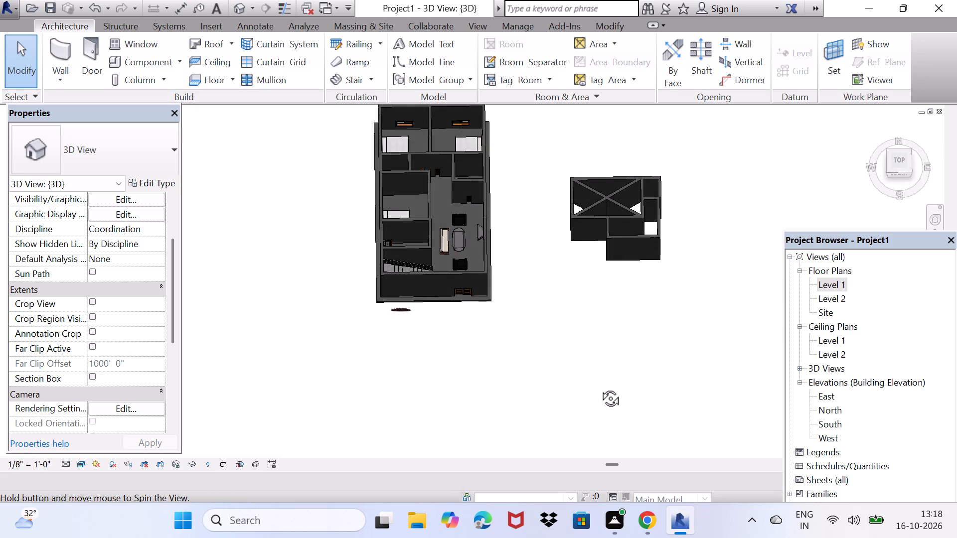
middle_click_drag(599, 387, 598, 404)
scroll(600, 408, "down", 1, "shift")
middle_click_drag(574, 317, 571, 390)
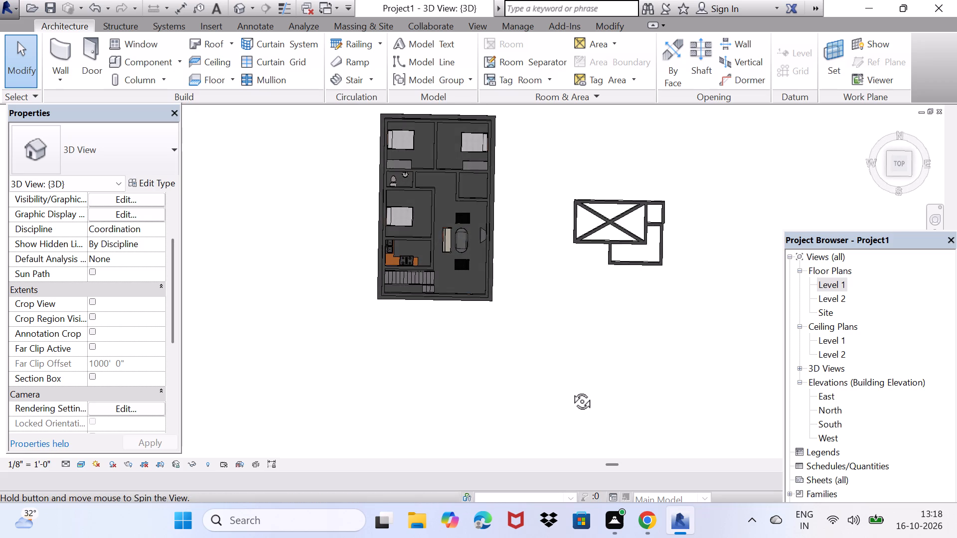
middle_click_drag(571, 390, 569, 386)
scroll(423, 283, "up", 3)
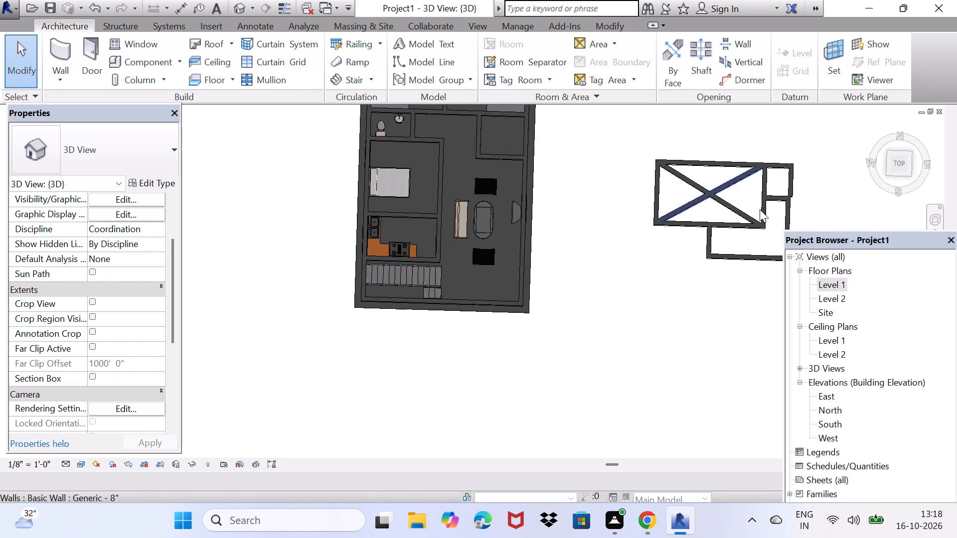
Delete the stair beneath the kitchen in the Level 1 floor plan.
left_click(838, 283)
left_click(835, 283)
scroll(797, 335, "down", 2)
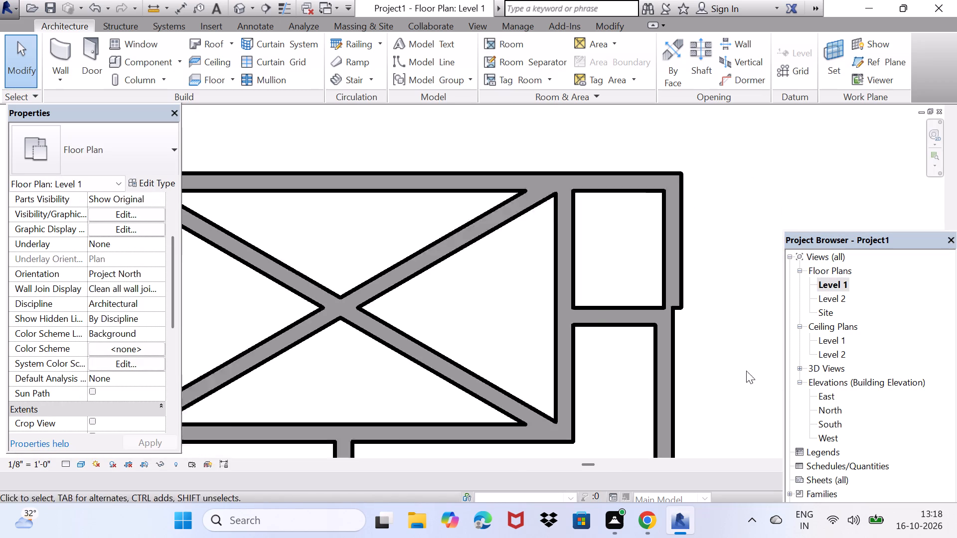
scroll(746, 371, "down", 10)
middle_click_drag(492, 367, 635, 194)
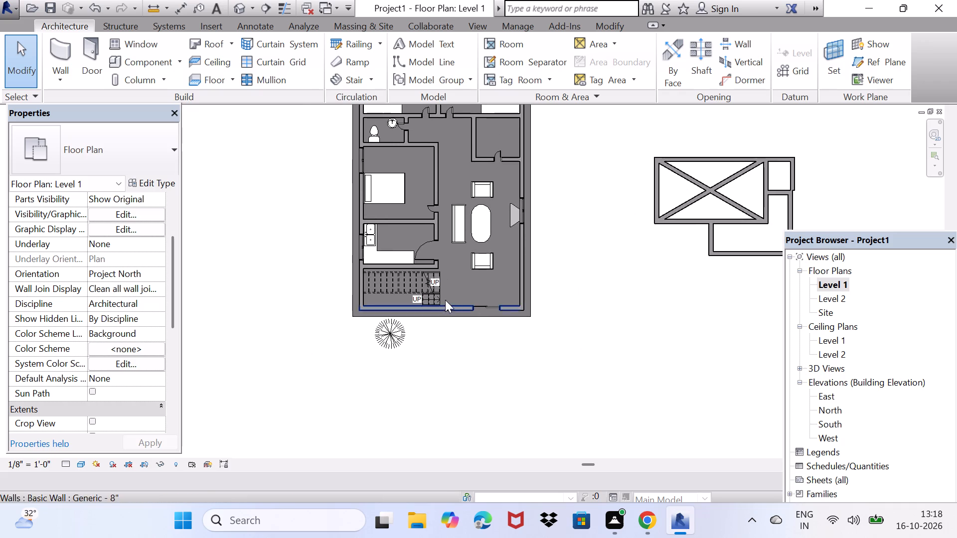
scroll(436, 300, "up", 14)
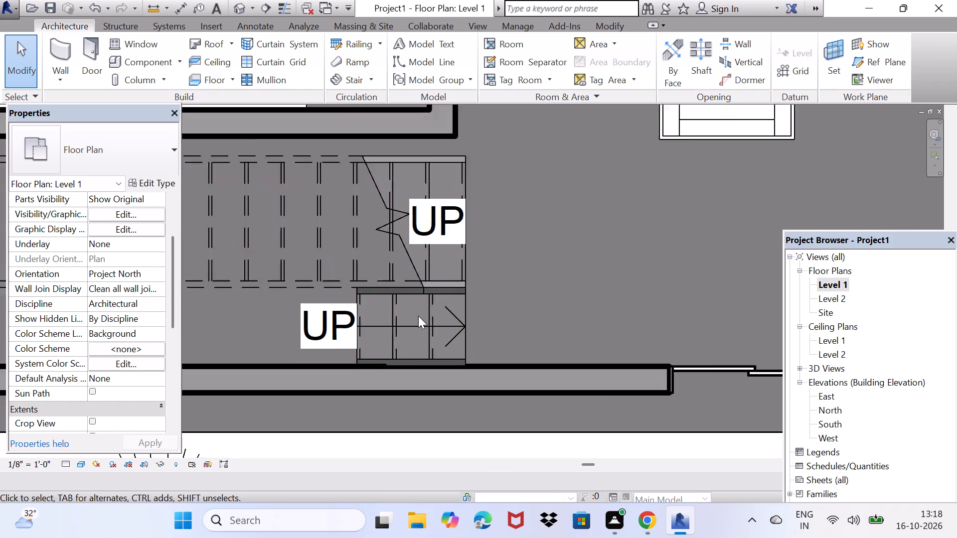
scroll(418, 316, "up", 3)
middle_click_drag(418, 315, 499, 301)
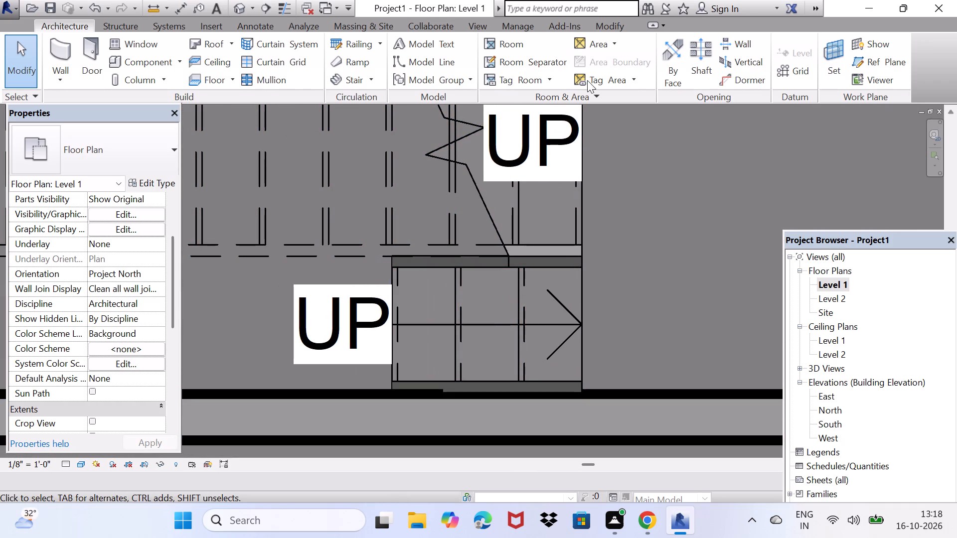
scroll(495, 269, "down", 4)
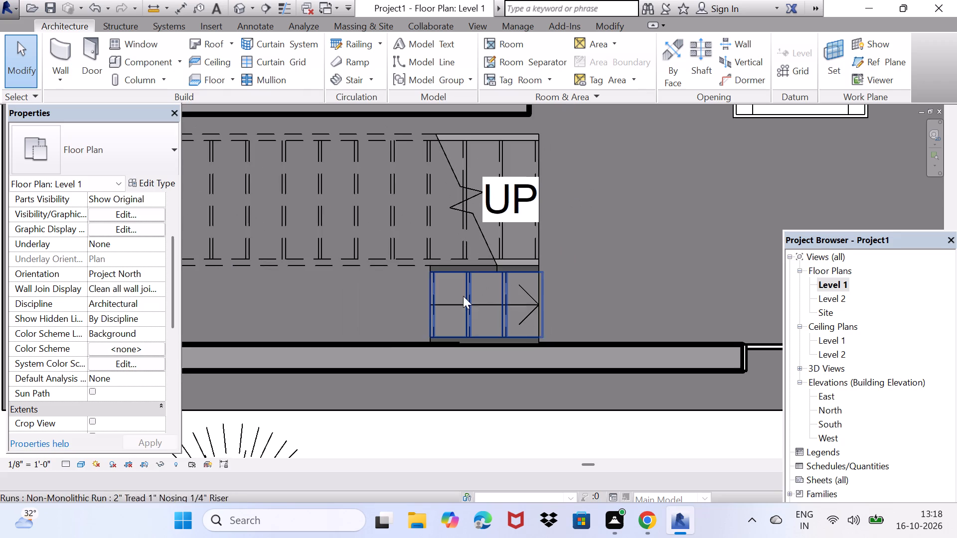
scroll(430, 306, "down", 3)
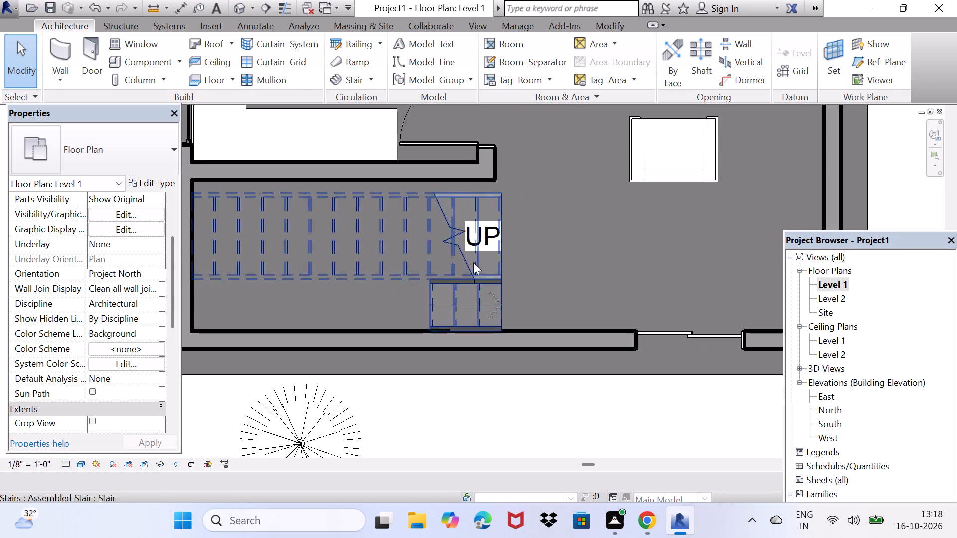
left_click(356, 250)
key("Delete")
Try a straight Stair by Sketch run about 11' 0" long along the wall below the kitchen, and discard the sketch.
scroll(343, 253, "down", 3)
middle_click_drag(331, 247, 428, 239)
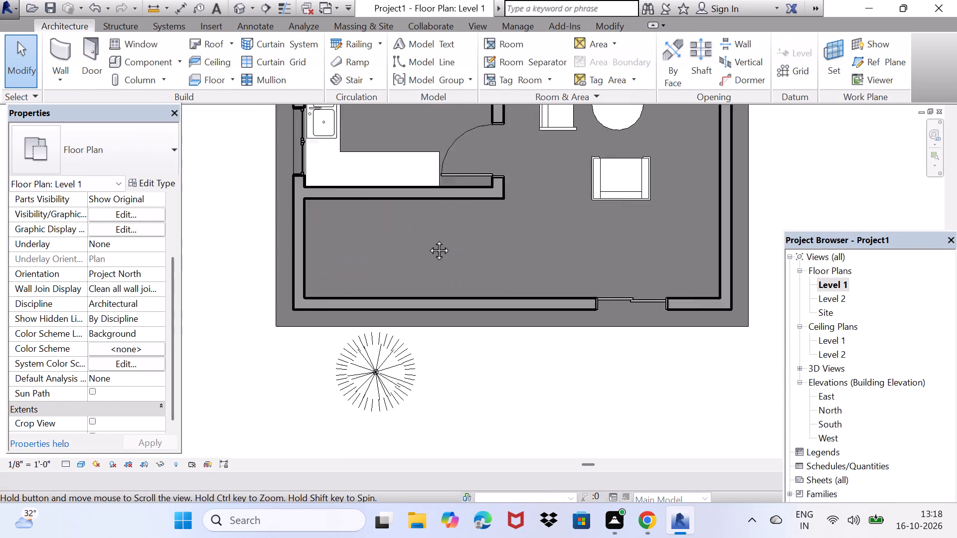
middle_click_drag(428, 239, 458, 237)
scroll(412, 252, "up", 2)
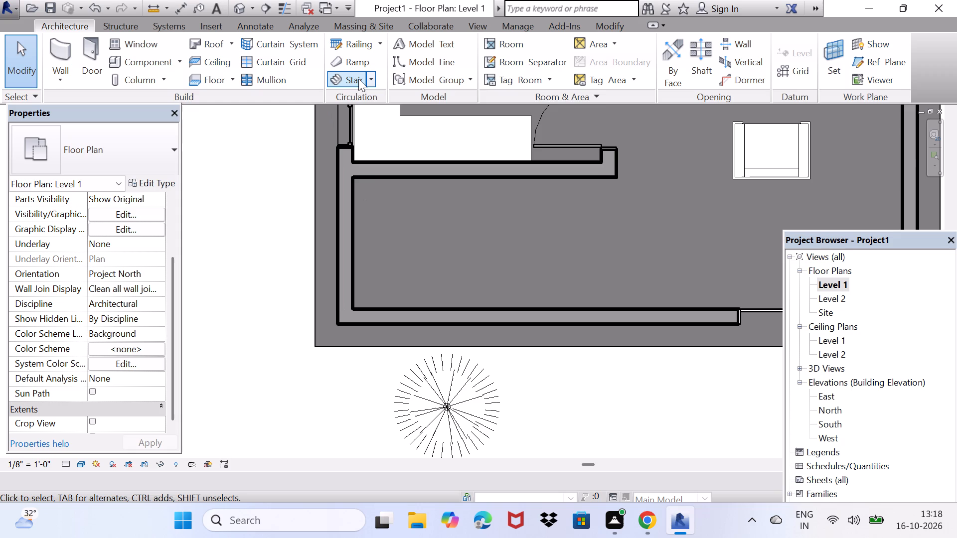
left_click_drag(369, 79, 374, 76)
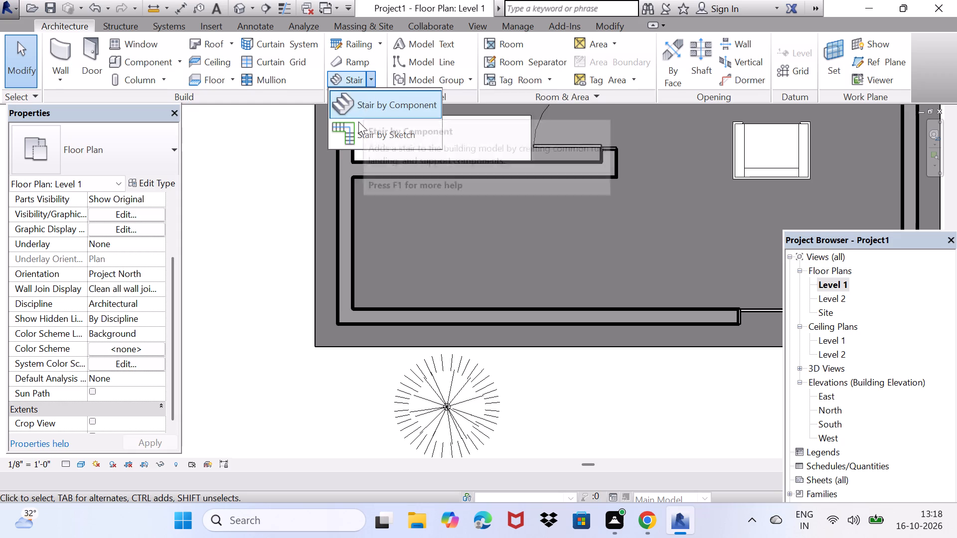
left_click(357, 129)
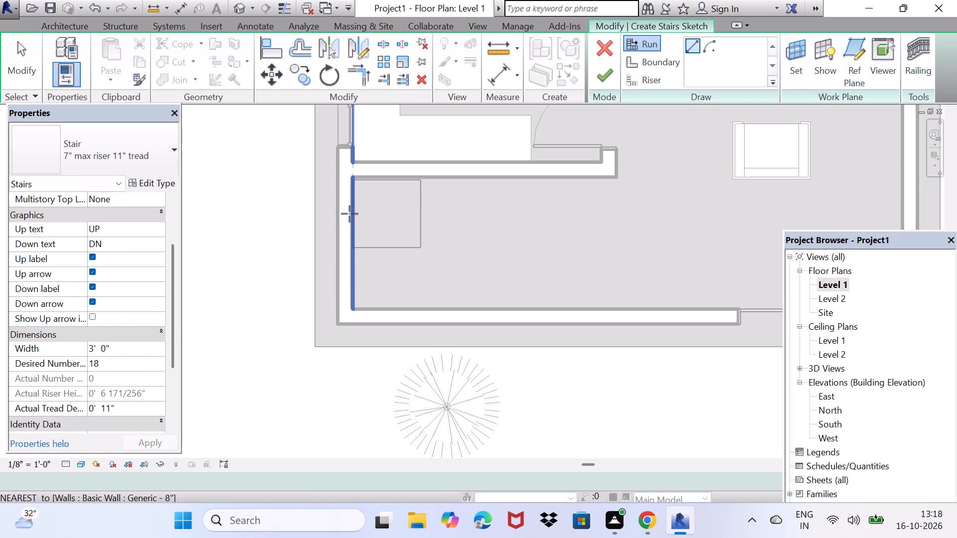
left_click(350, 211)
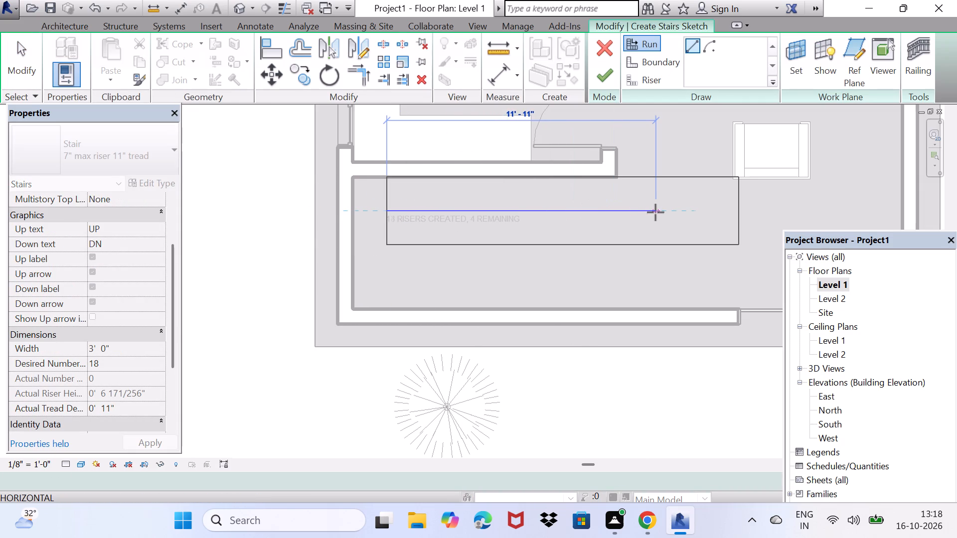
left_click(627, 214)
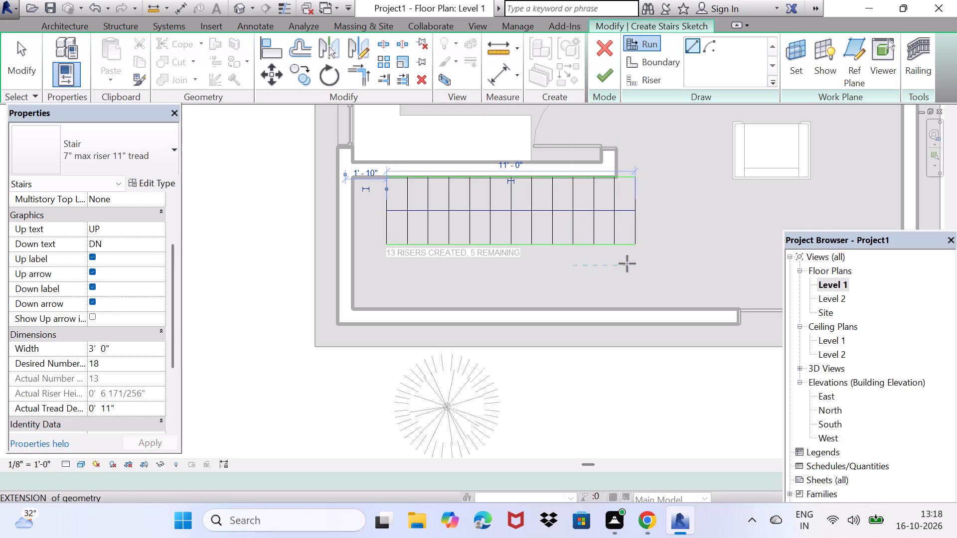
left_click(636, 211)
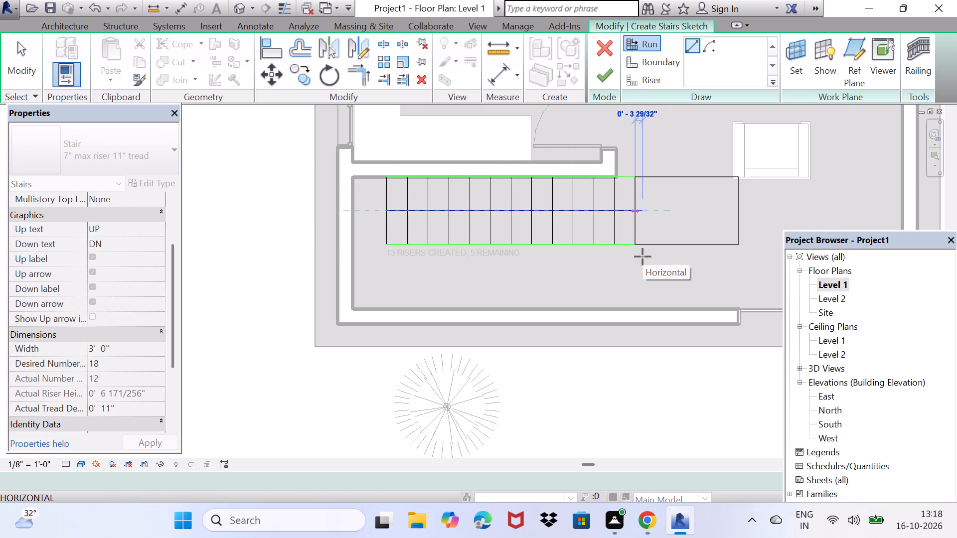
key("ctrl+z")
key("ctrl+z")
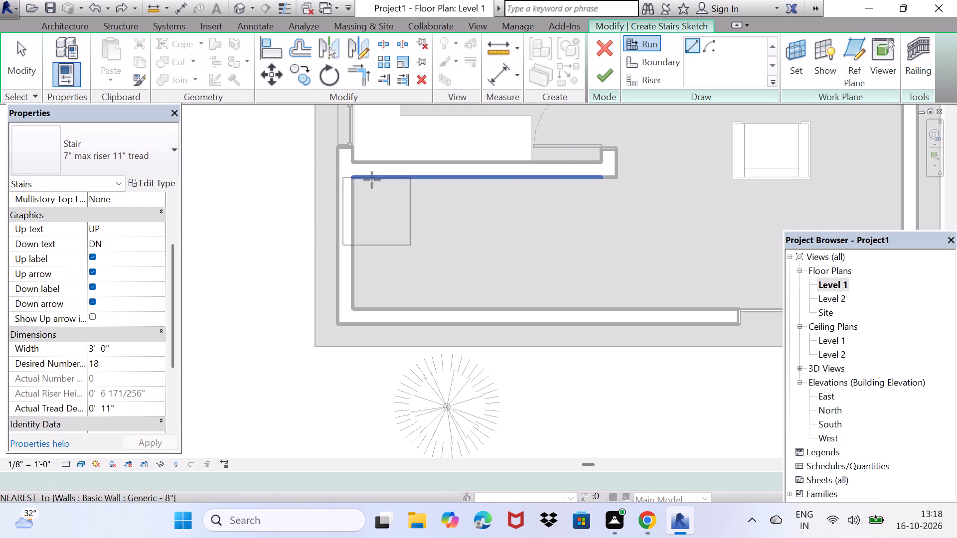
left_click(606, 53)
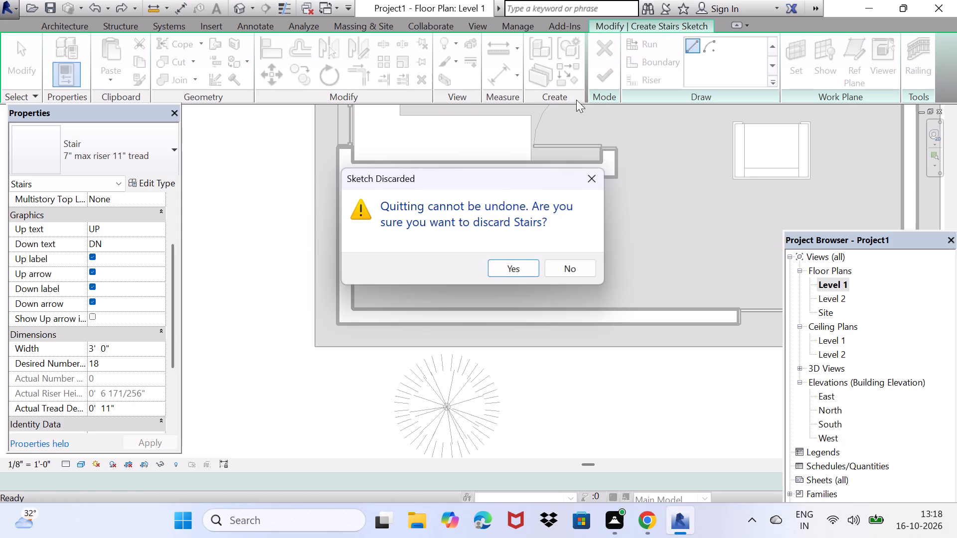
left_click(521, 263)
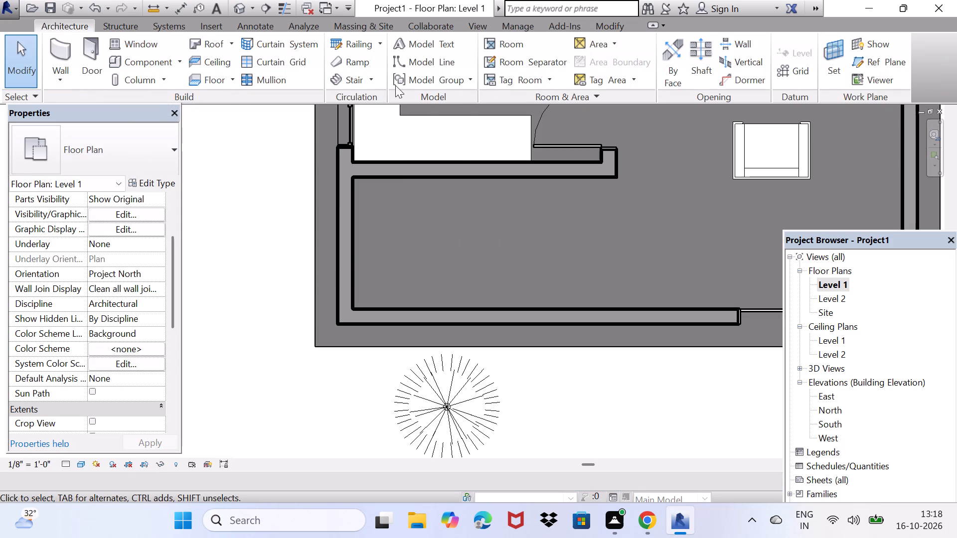
Create a Stair by Component with a straight 3' 0" wide run about 11' 11" long, starting at the outer wall below the kitchen.
left_click(367, 82)
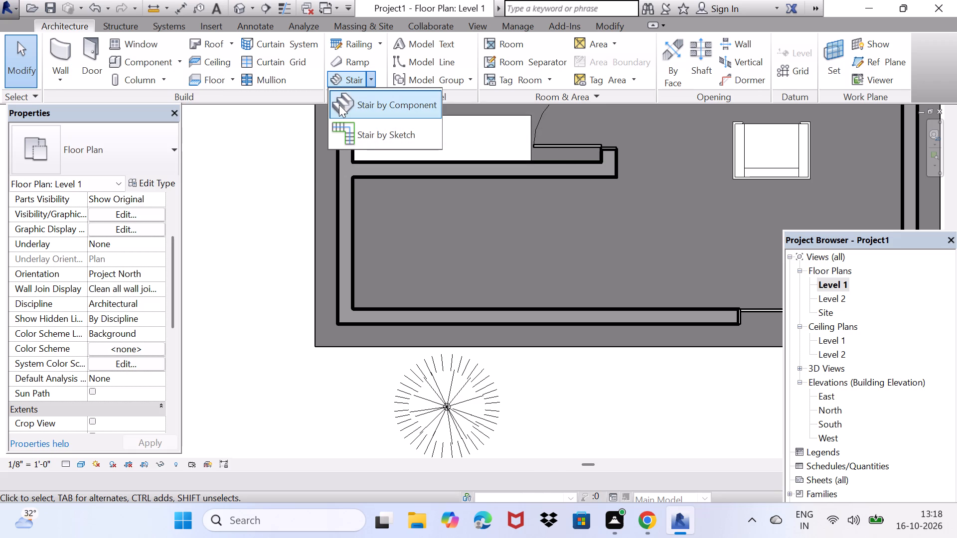
left_click(339, 105)
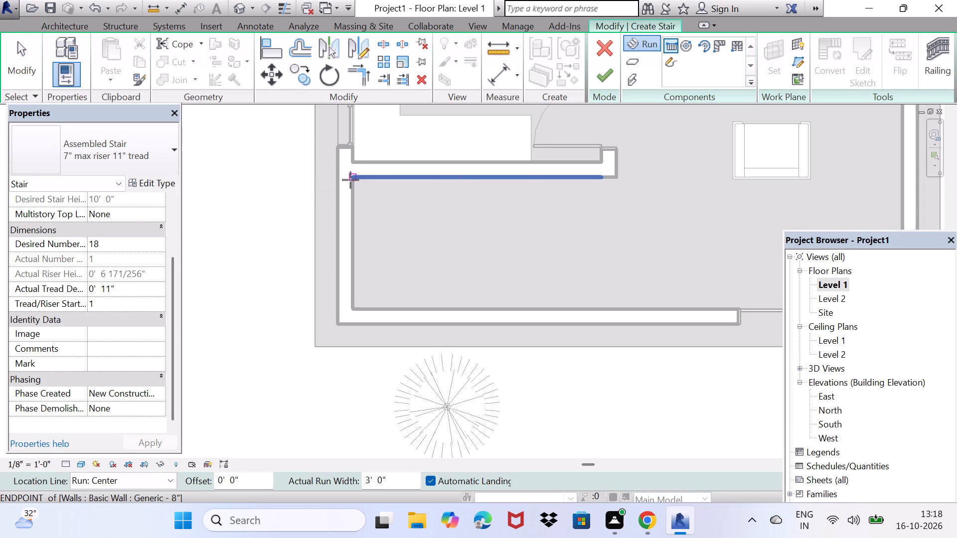
left_click(351, 177)
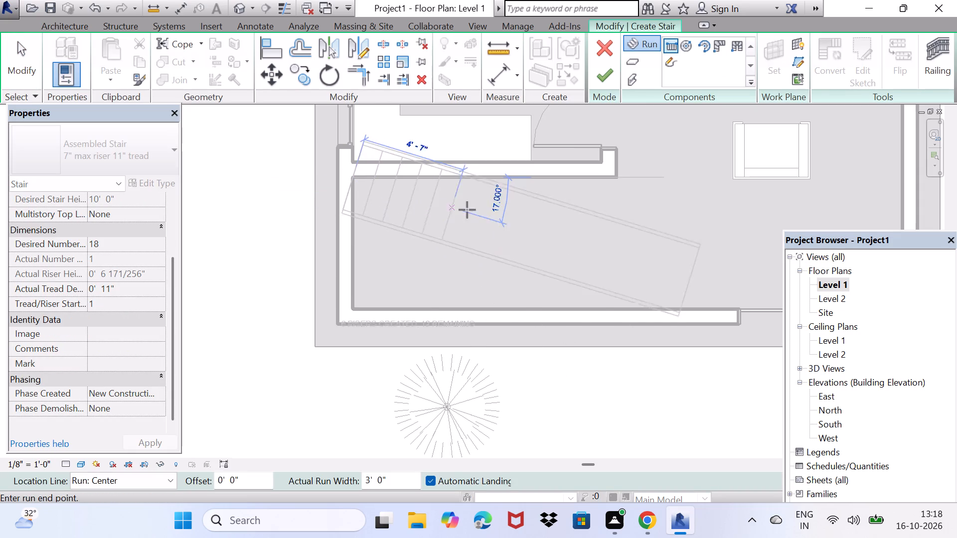
key("Escape")
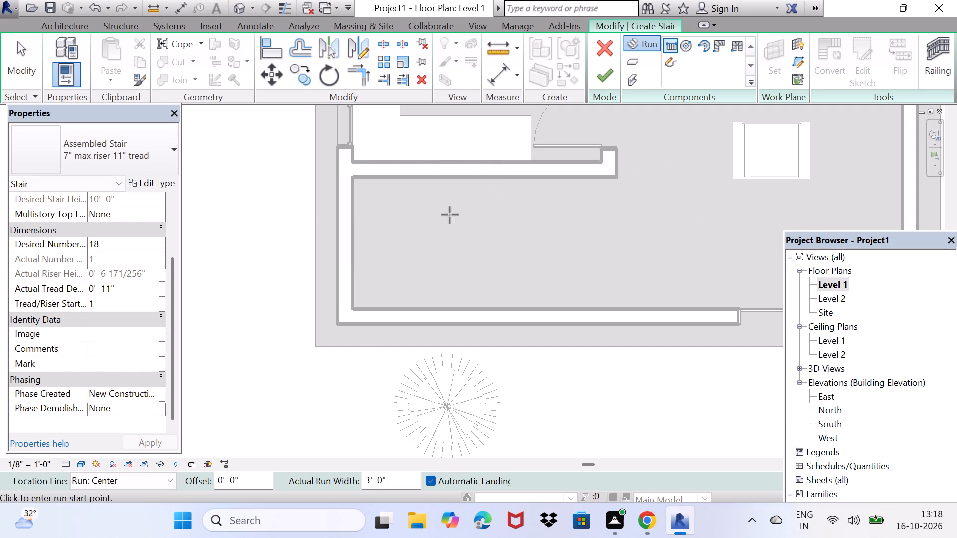
left_click(352, 224)
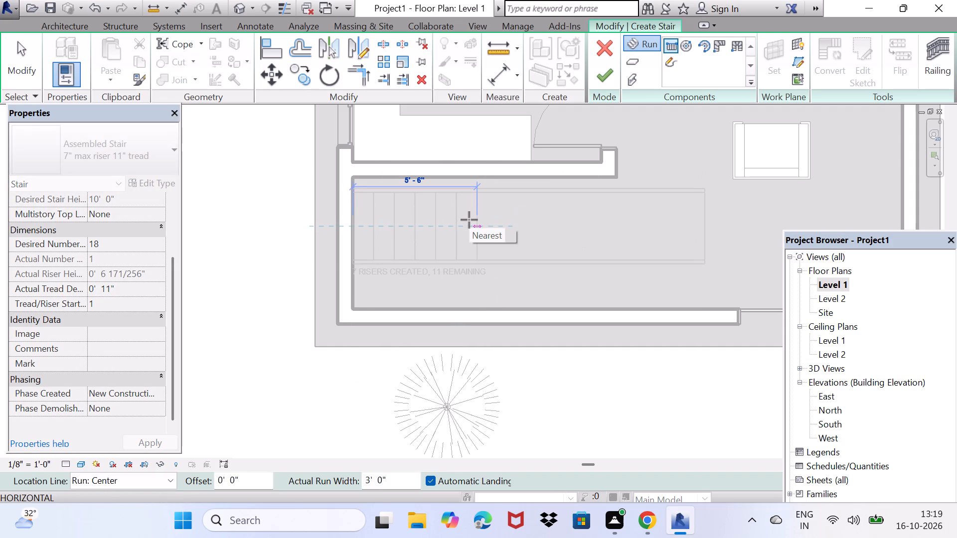
key("Escape")
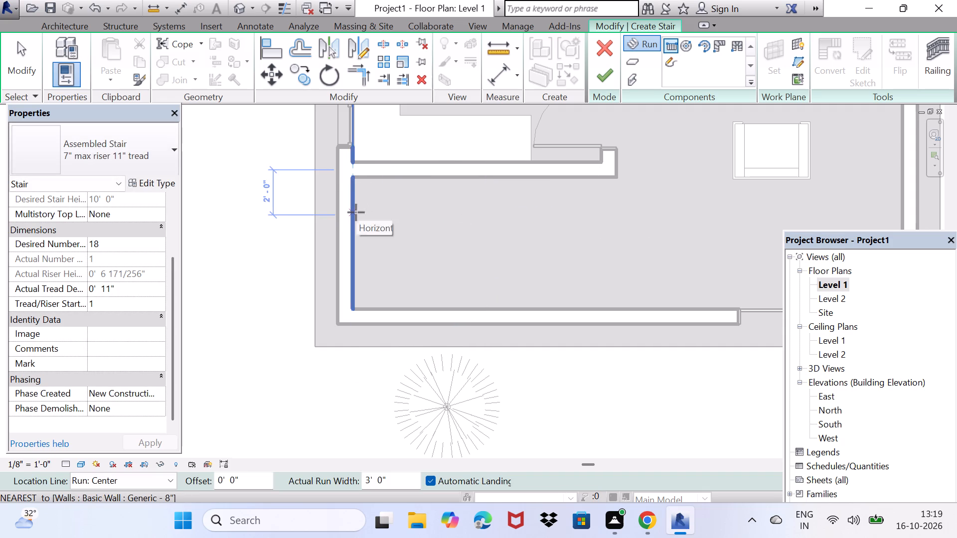
left_click(356, 212)
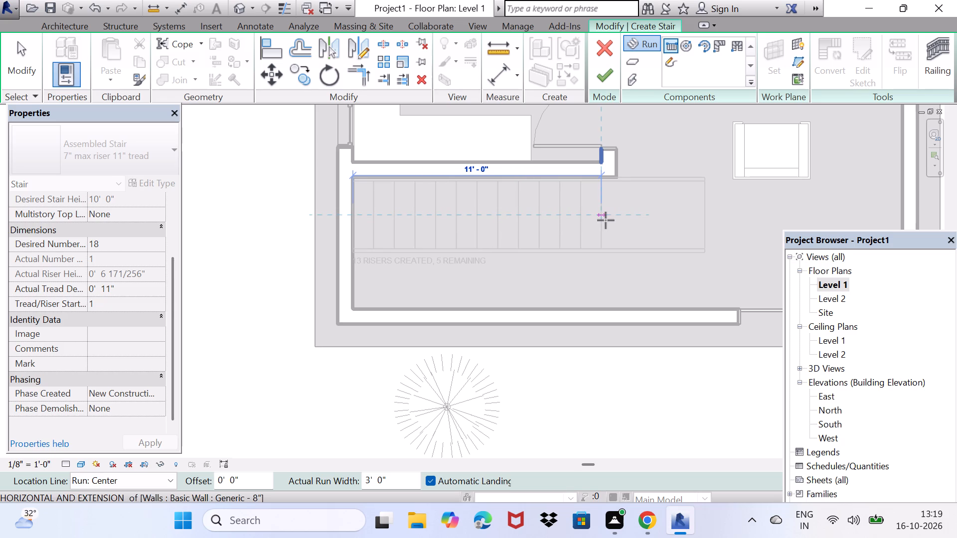
left_click(630, 220)
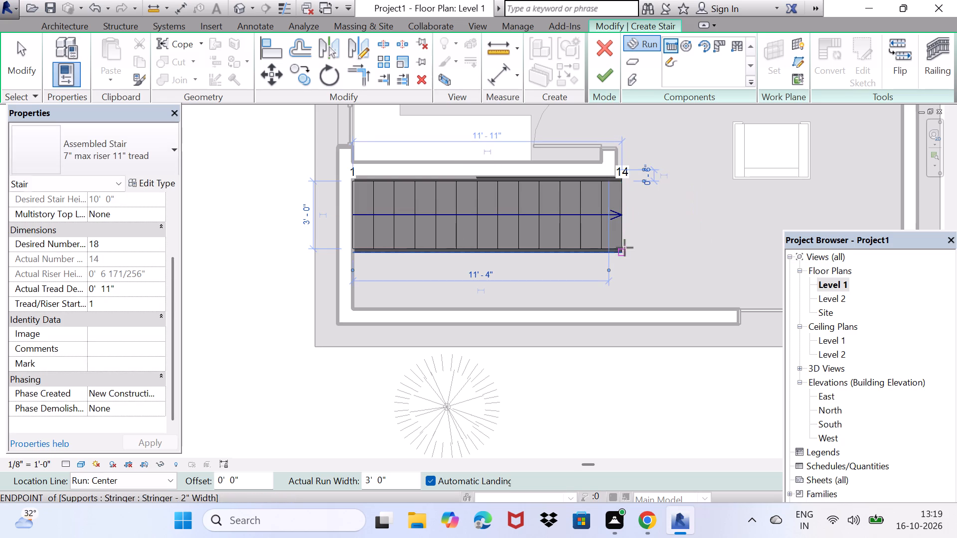
Add a second run about 2' 9" long, perpendicular to the first, from the first run's end toward the house's lower wall.
left_click(619, 215)
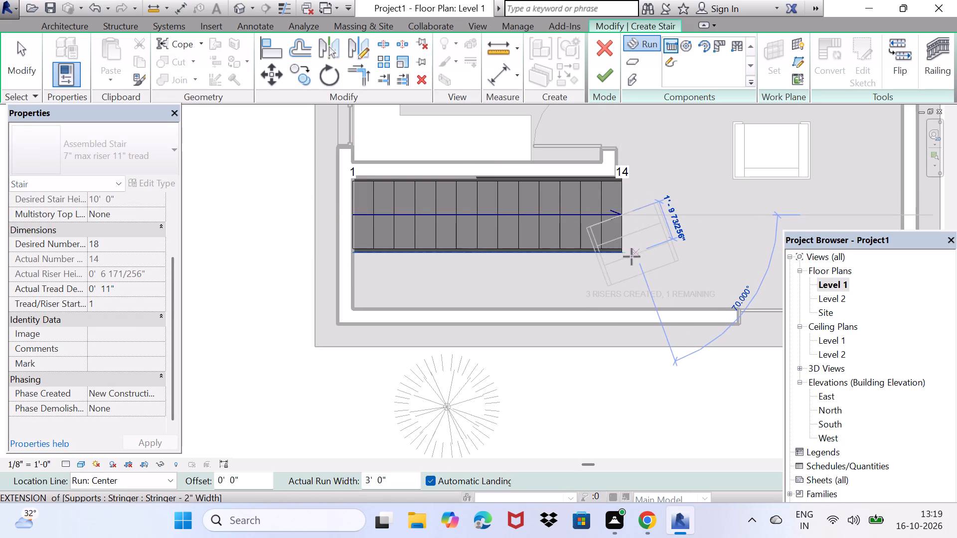
left_click(622, 264)
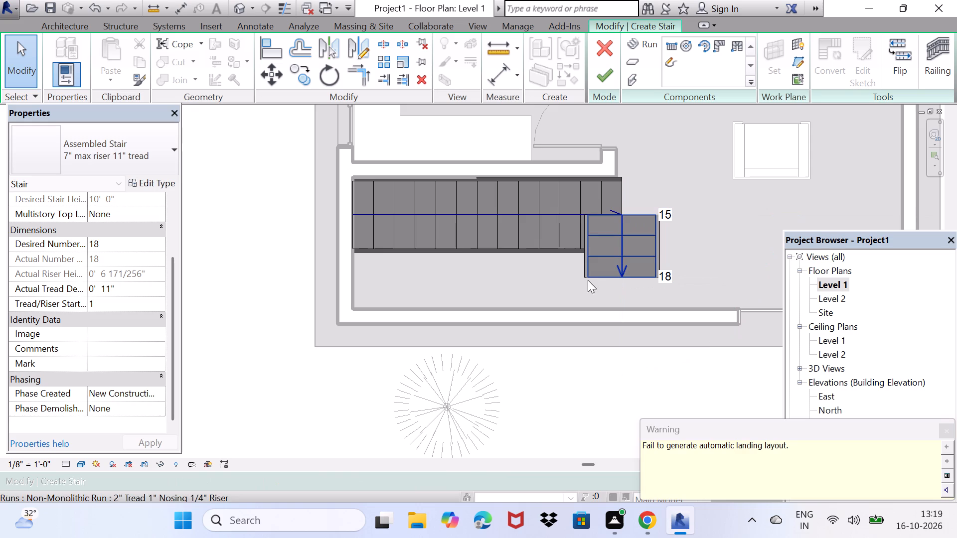
Stretch the second run straight down to the lower outer wall, to a length of about 4' 7".
left_click(624, 274)
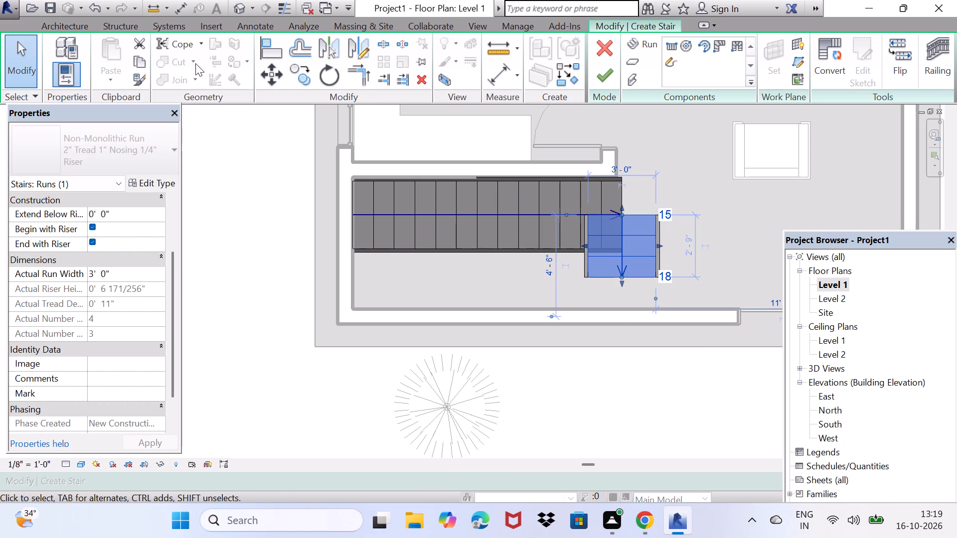
left_click(80, 26)
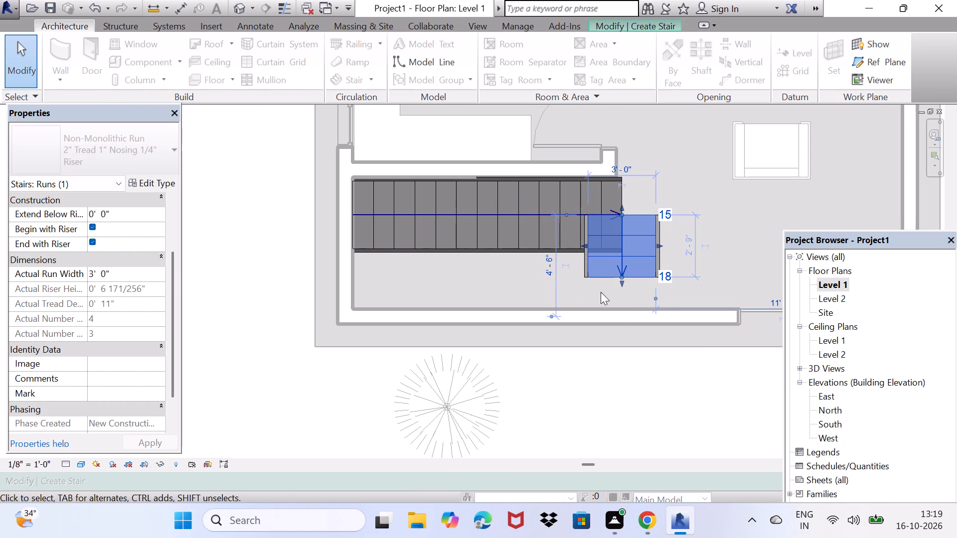
left_click_drag(621, 280, 471, 276)
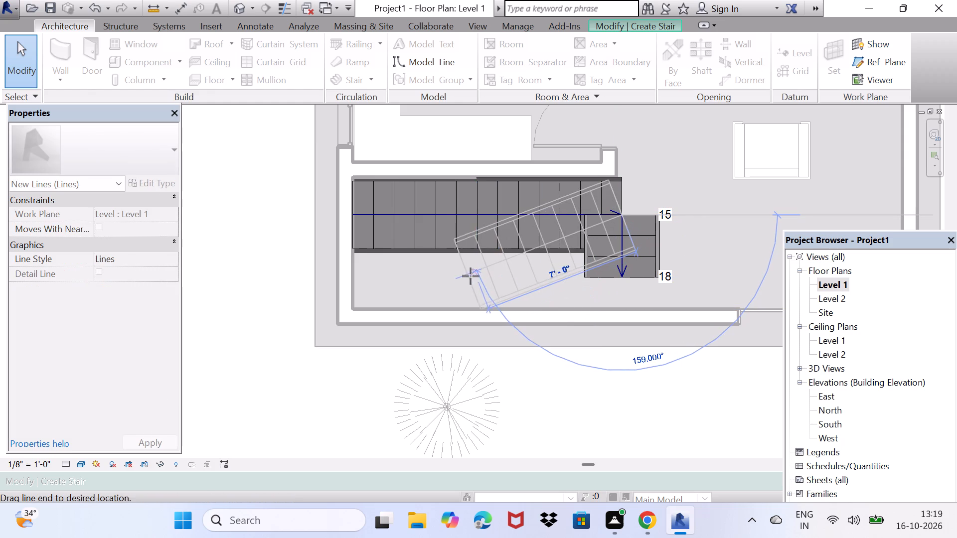
left_click_drag(471, 276, 366, 269)
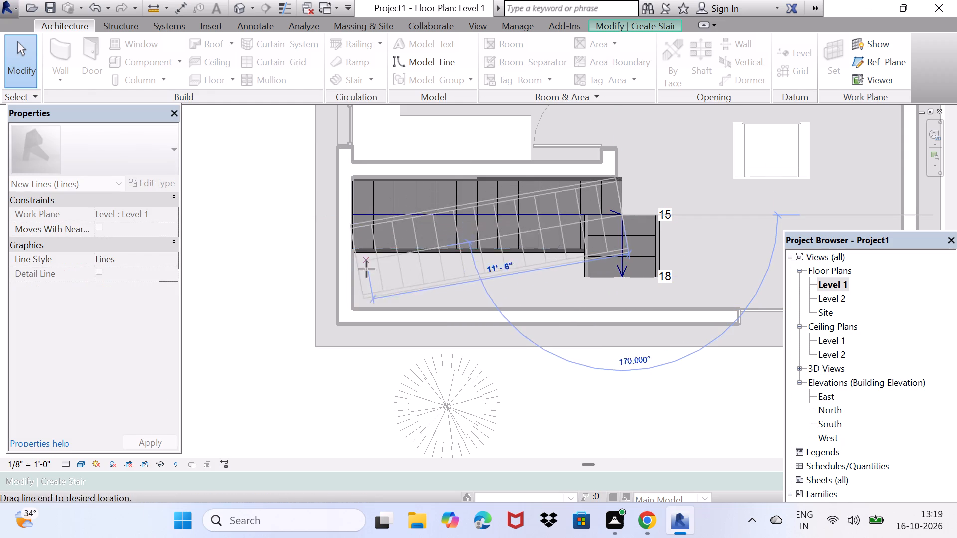
left_click_drag(366, 269, 610, 307)
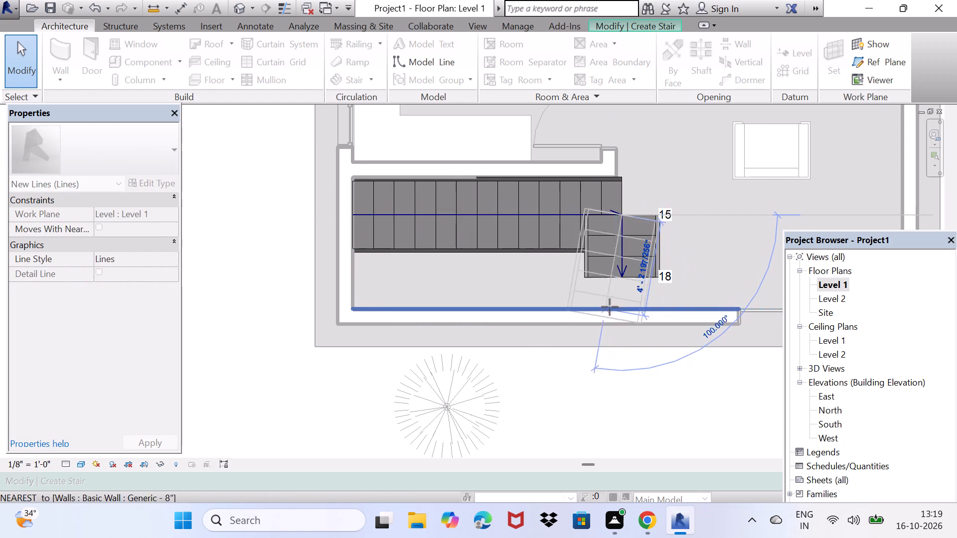
left_click_drag(610, 307, 632, 302)
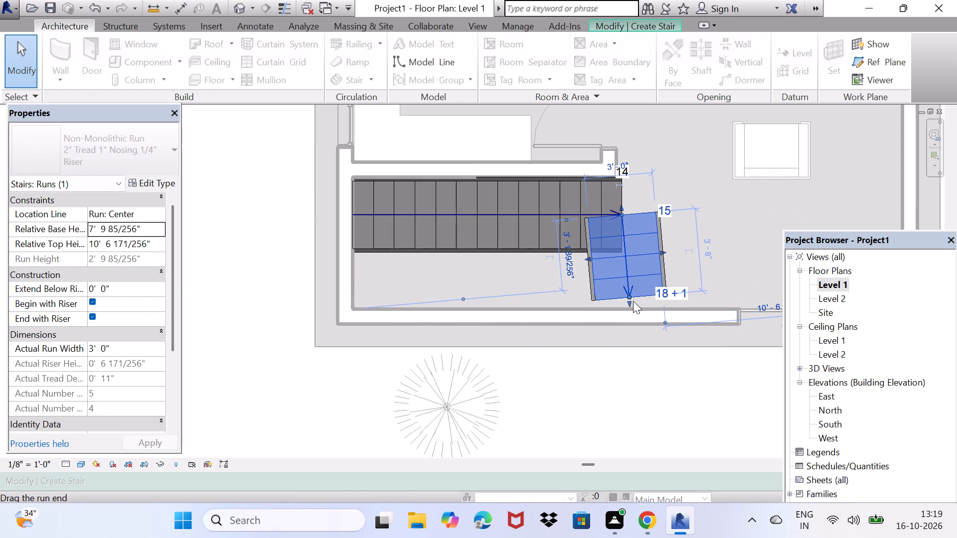
left_click_drag(630, 301, 621, 305)
scroll(612, 209, "up", 3)
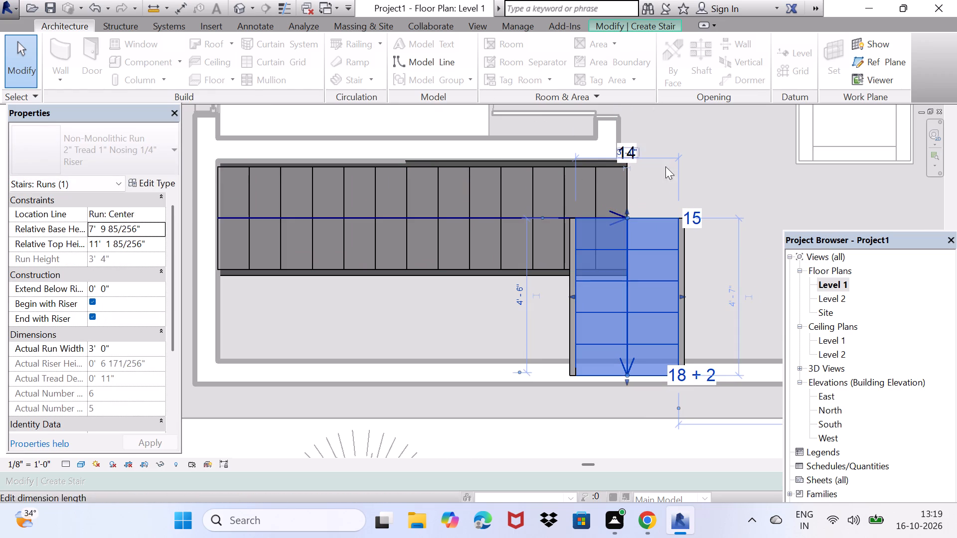
left_click_drag(725, 162, 726, 152)
scroll(710, 174, "down", 3)
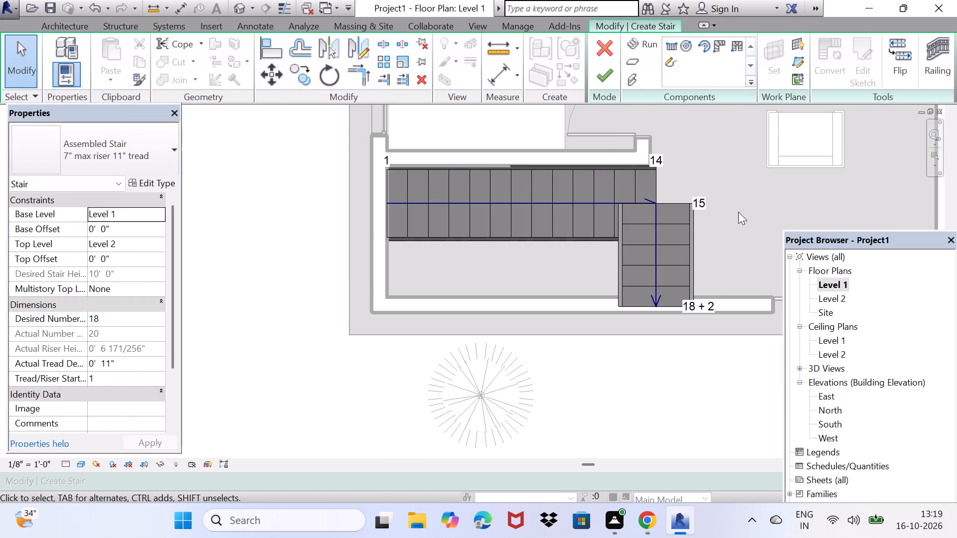
middle_click_drag(738, 213, 635, 181)
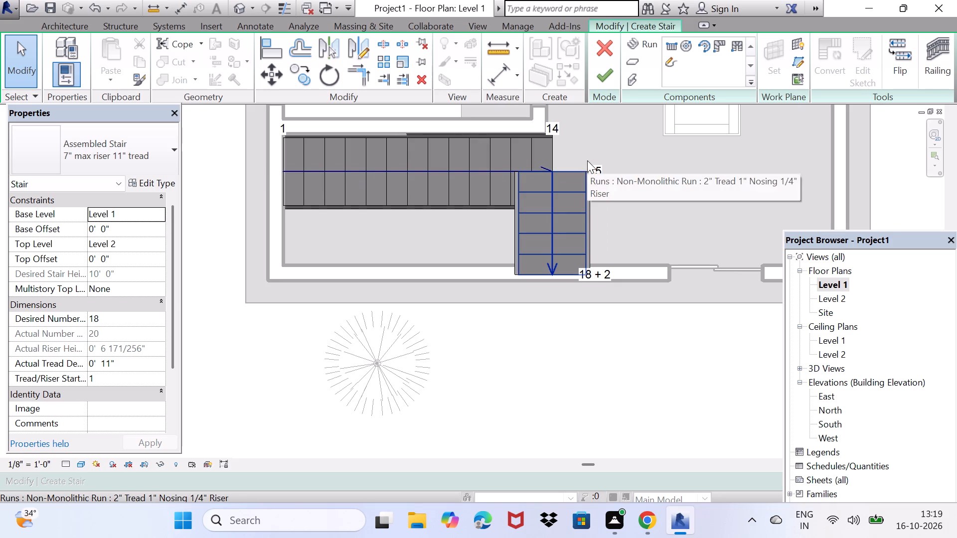
Examine the two overlapping stair runs in the 3D view, close up from above and at an angle.
left_click(237, 2)
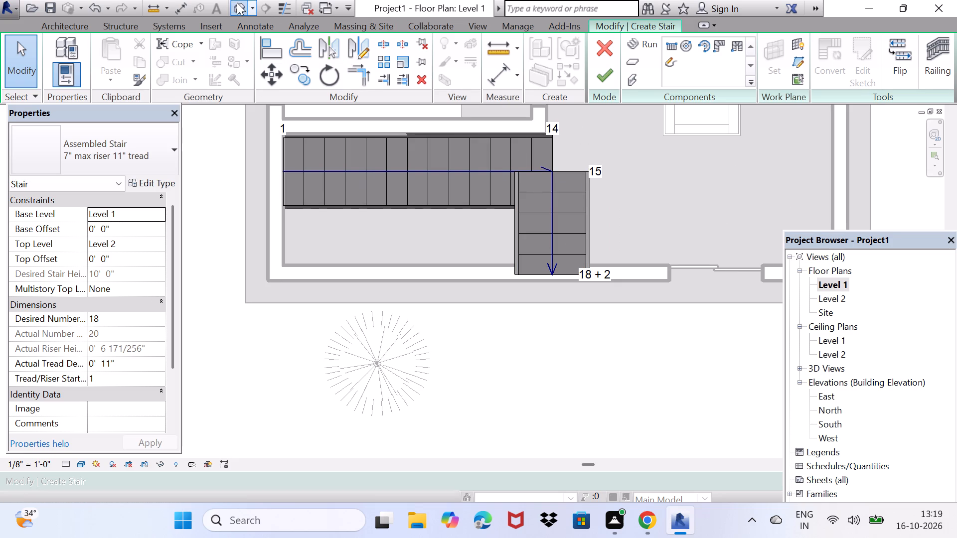
scroll(435, 288, "up", 10)
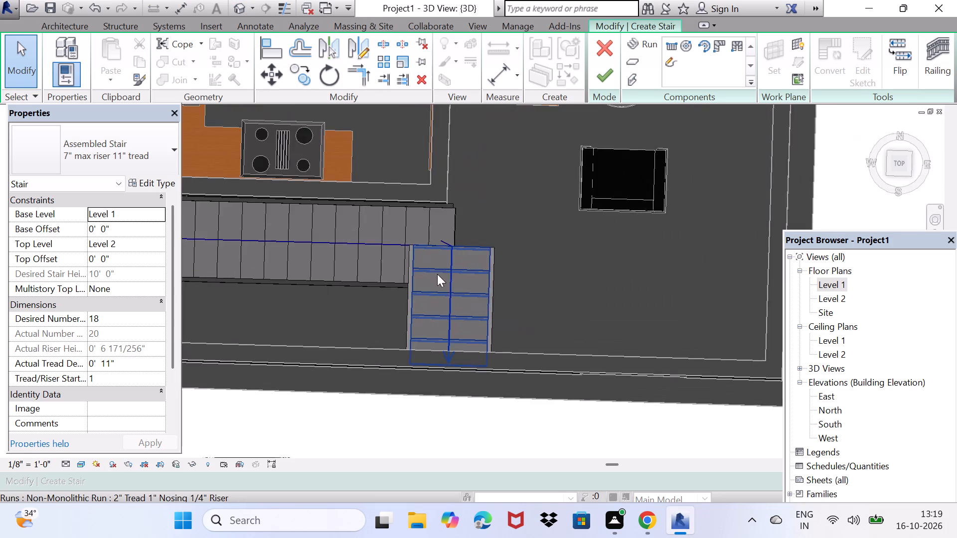
scroll(437, 274, "up", 5)
middle_click_drag(431, 268, 637, 244)
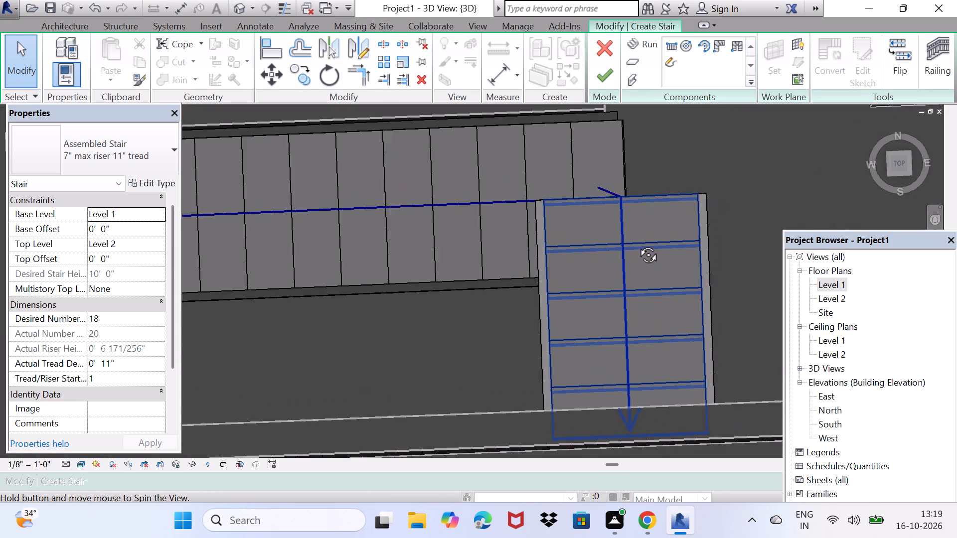
middle_click_drag(637, 244, 617, 208)
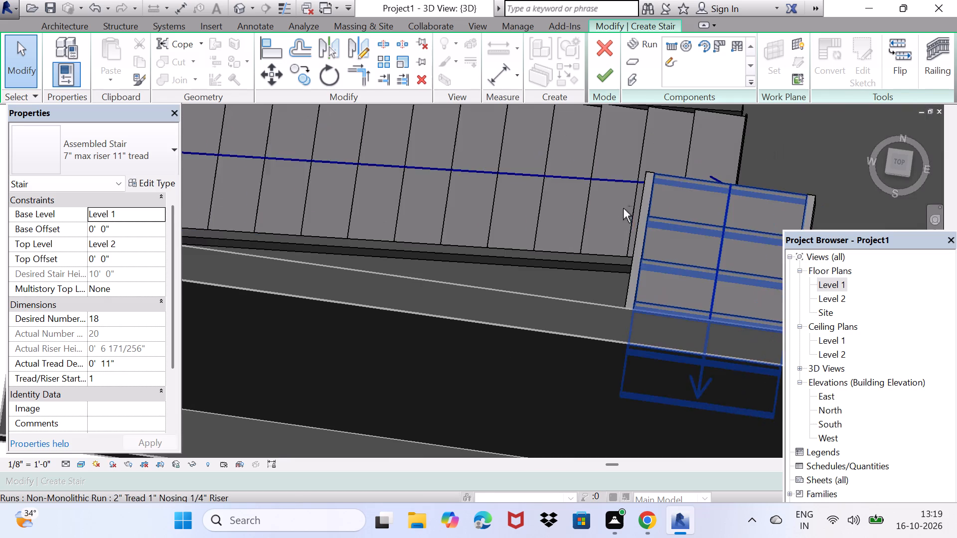
scroll(624, 208, "down", 2, "shift")
scroll(626, 208, "down", 9)
middle_click_drag(603, 219, 614, 244)
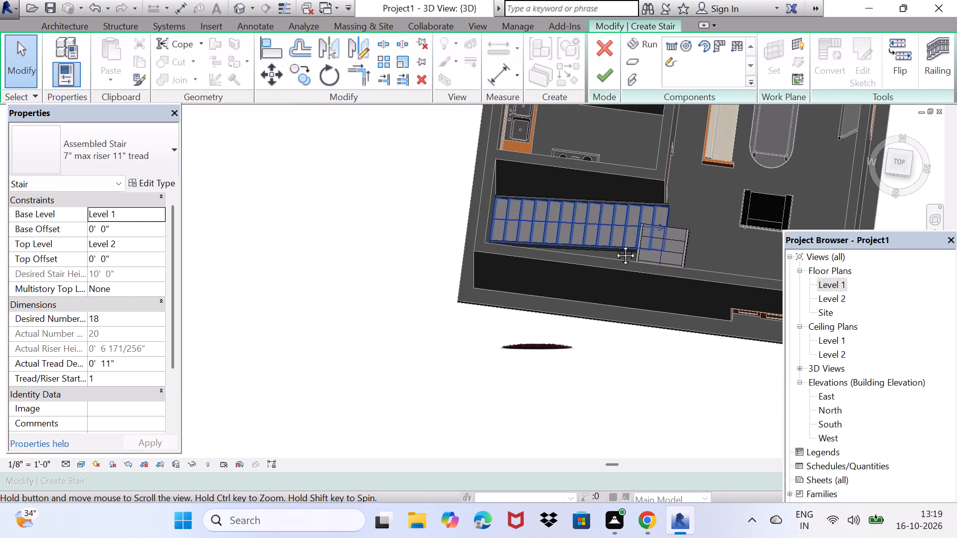
middle_click_drag(614, 244, 662, 232)
scroll(662, 232, "down", 1)
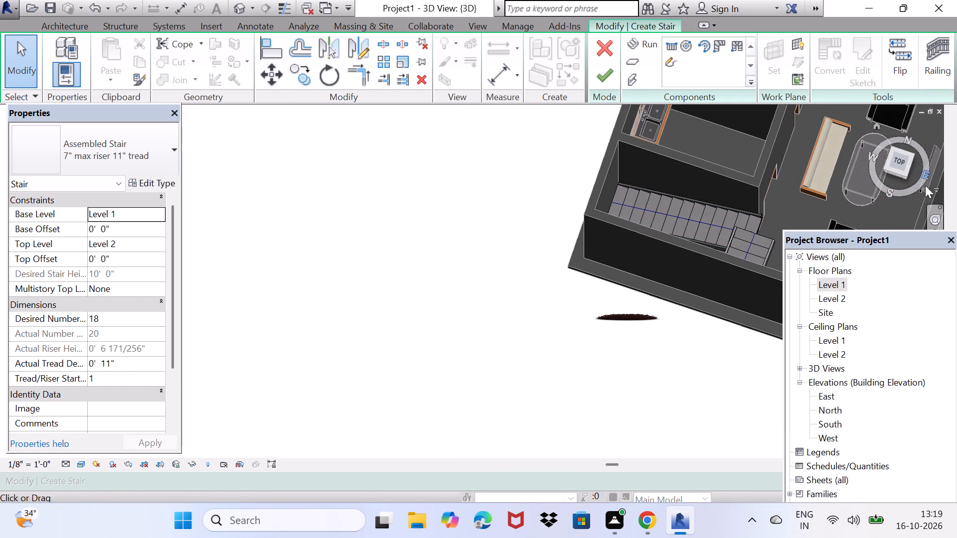
Reposition the Project Browser as a floating palette along the edge of the drawing area.
left_click_drag(901, 240, 481, 217)
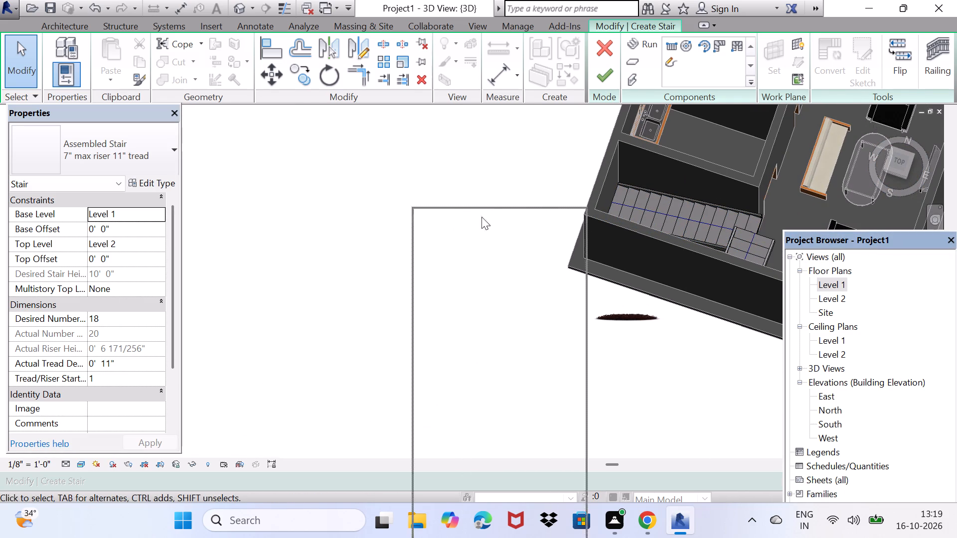
left_click_drag(481, 217, 683, 500)
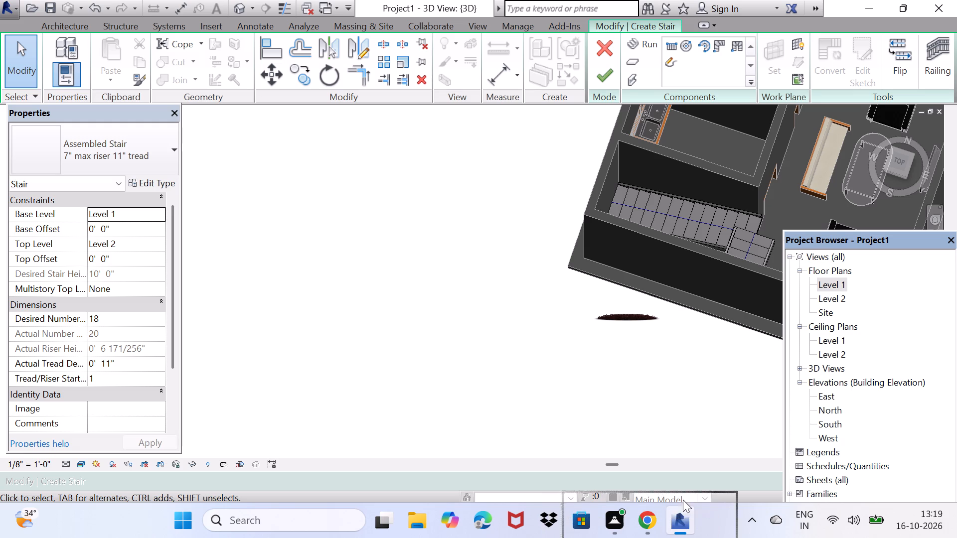
left_click_drag(683, 500, 747, 500)
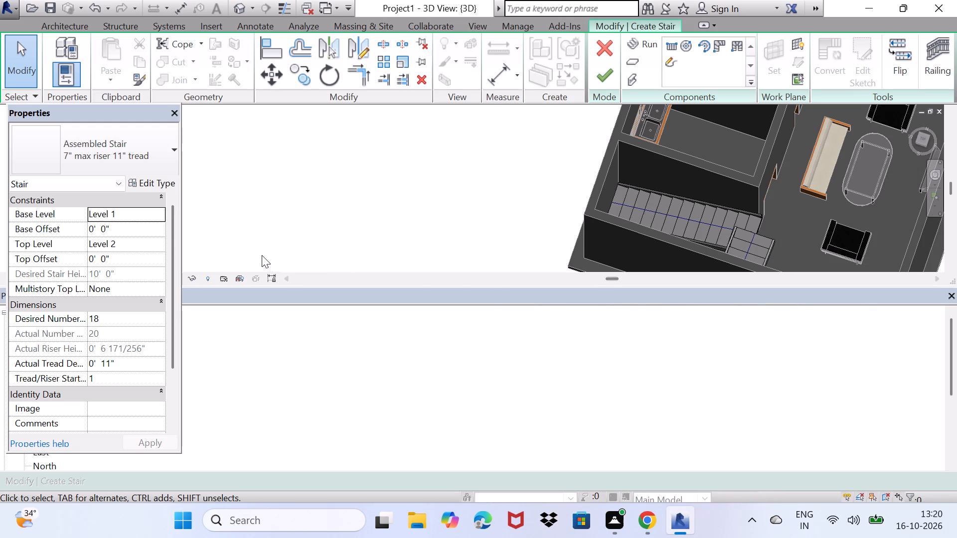
left_click_drag(240, 293, 389, 289)
left_click_drag(384, 298, 775, 145)
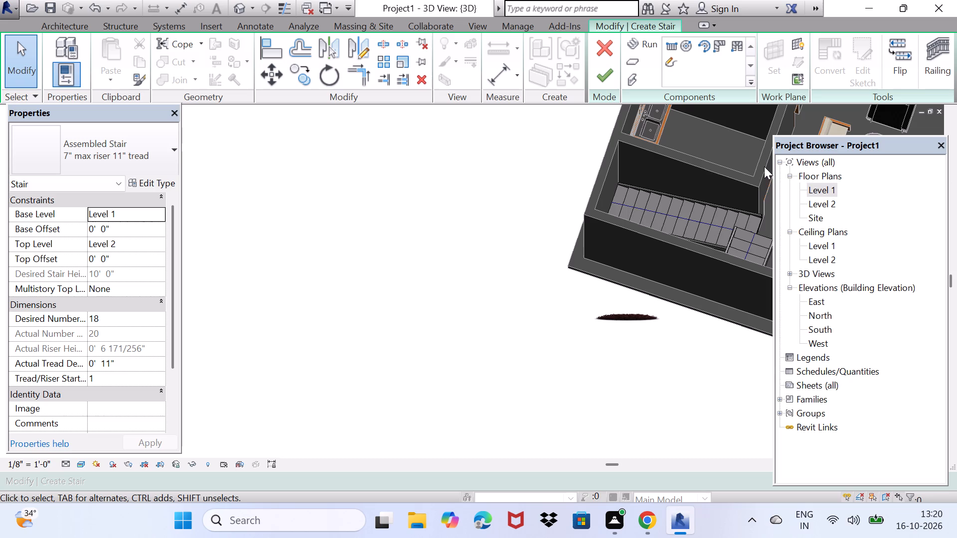
left_click_drag(838, 147, 859, 133)
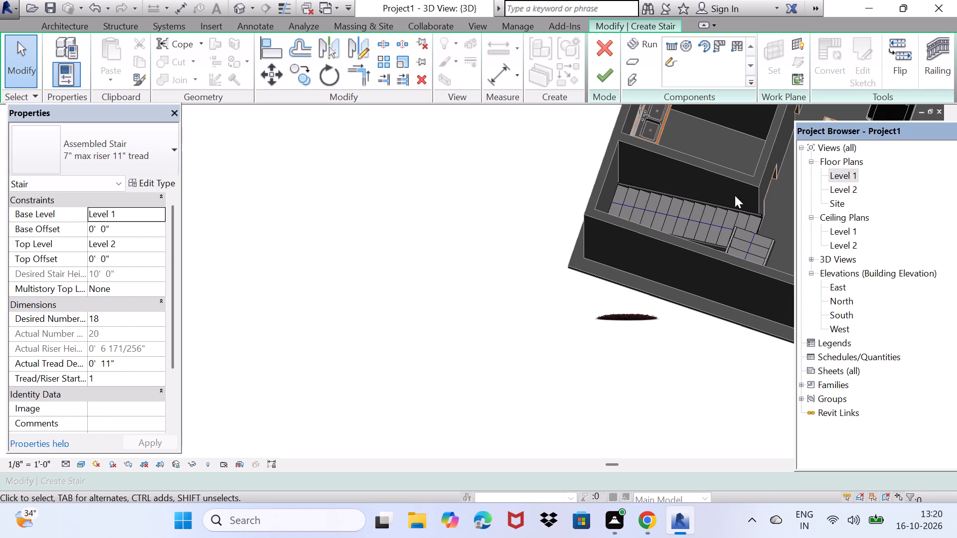
Finish the component stair with its two perpendicular runs below the kitchen and leave stair editing.
scroll(615, 217, "down", 4)
middle_click_drag(617, 218, 553, 301, "shift")
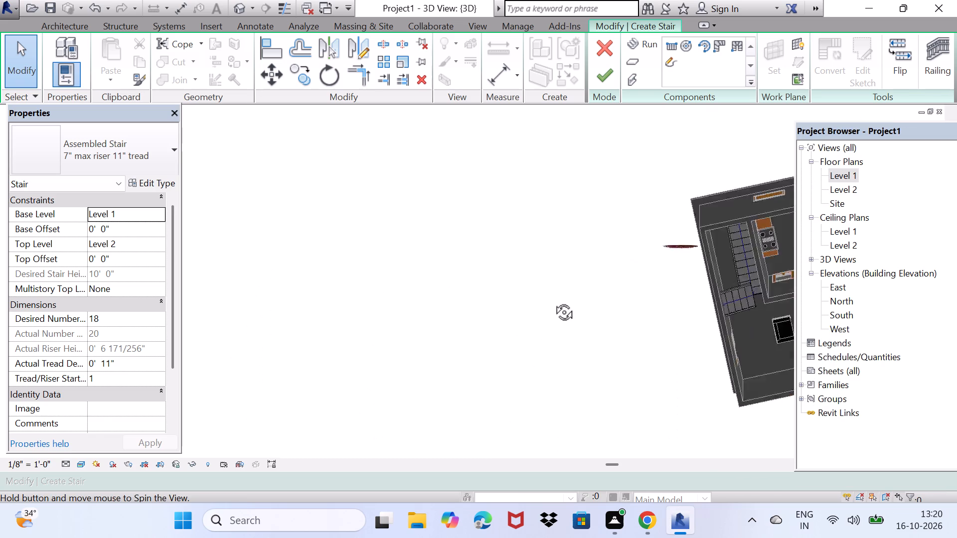
middle_click_drag(553, 301, 286, 304, "shift")
middle_click_drag(300, 320, 380, 329)
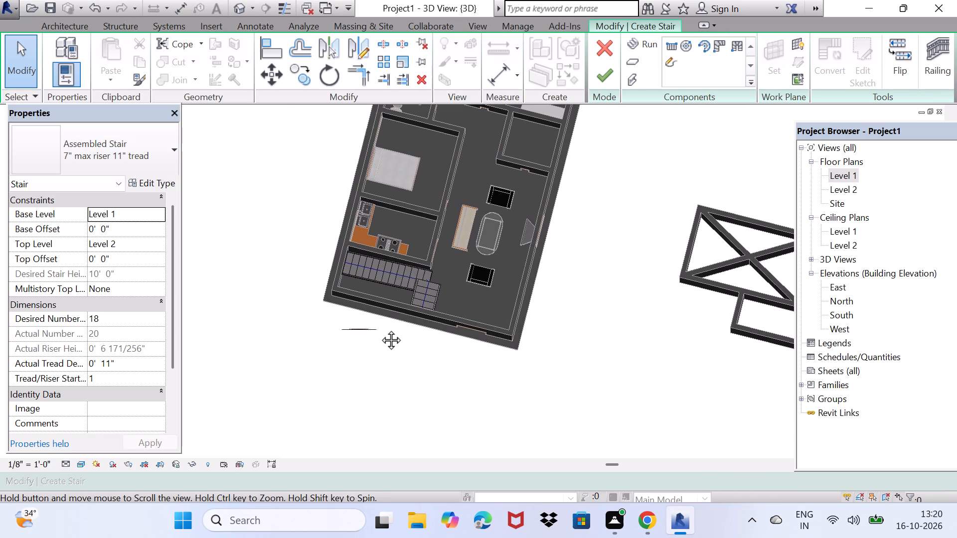
middle_click_drag(380, 329, 450, 356)
scroll(420, 337, "down", 4)
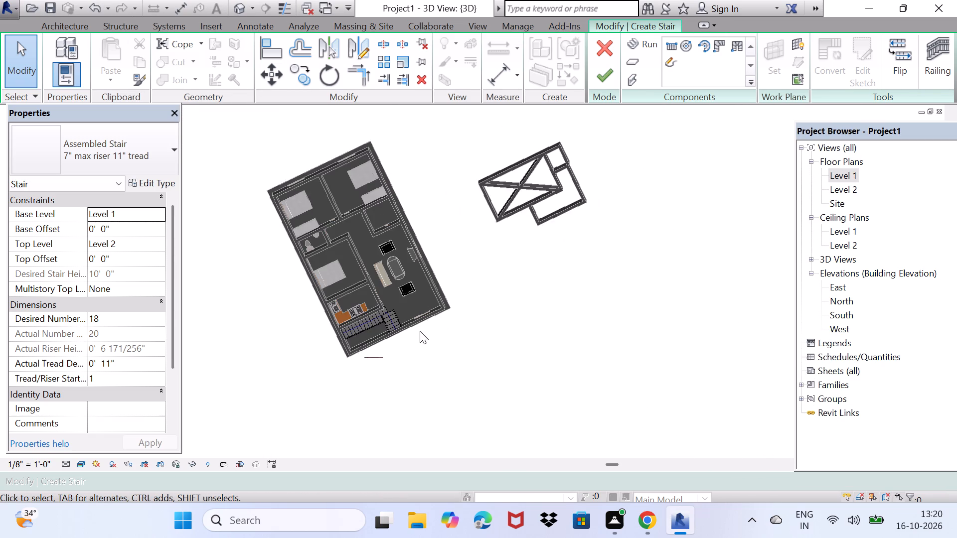
middle_click_drag(452, 320, 401, 250, "shift")
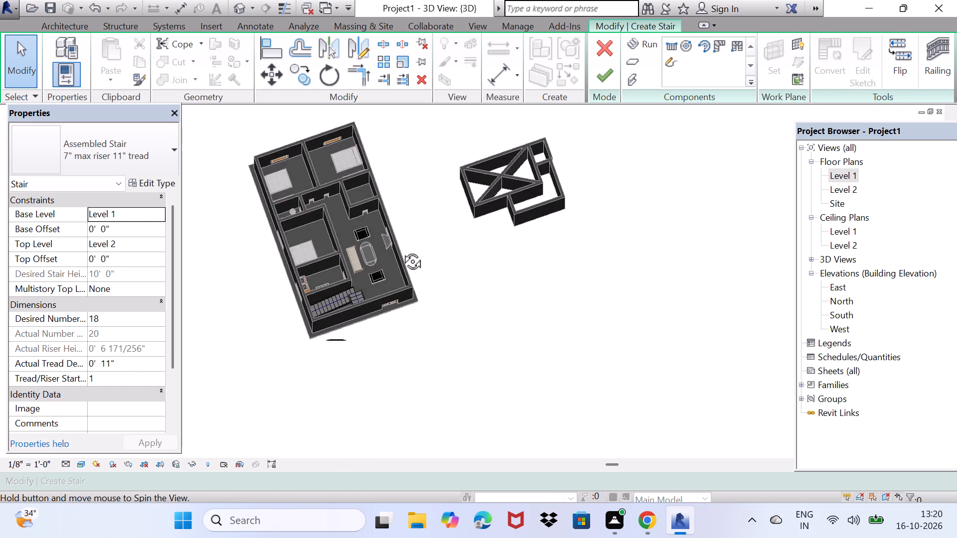
middle_click_drag(401, 250, 370, 238, "shift")
left_click_drag(450, 148, 641, 291)
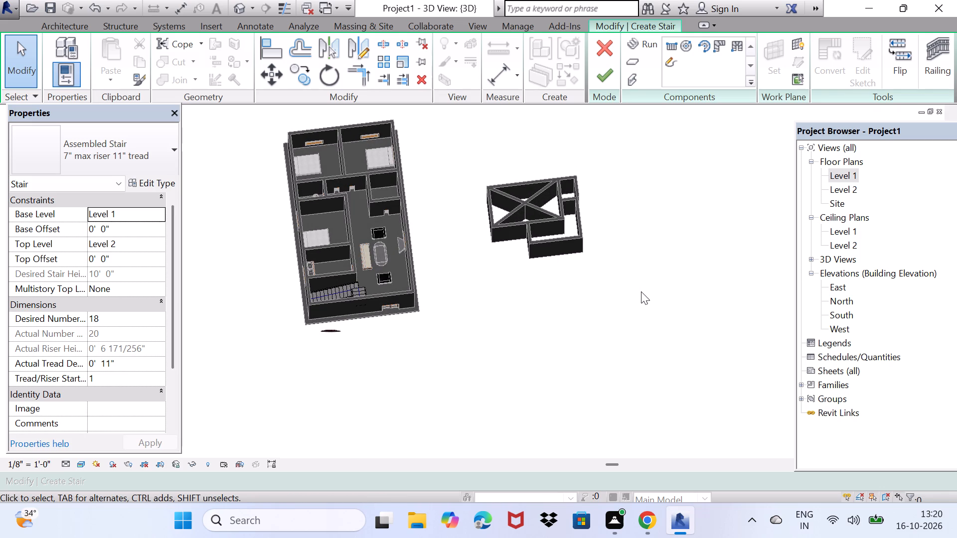
left_click(604, 66)
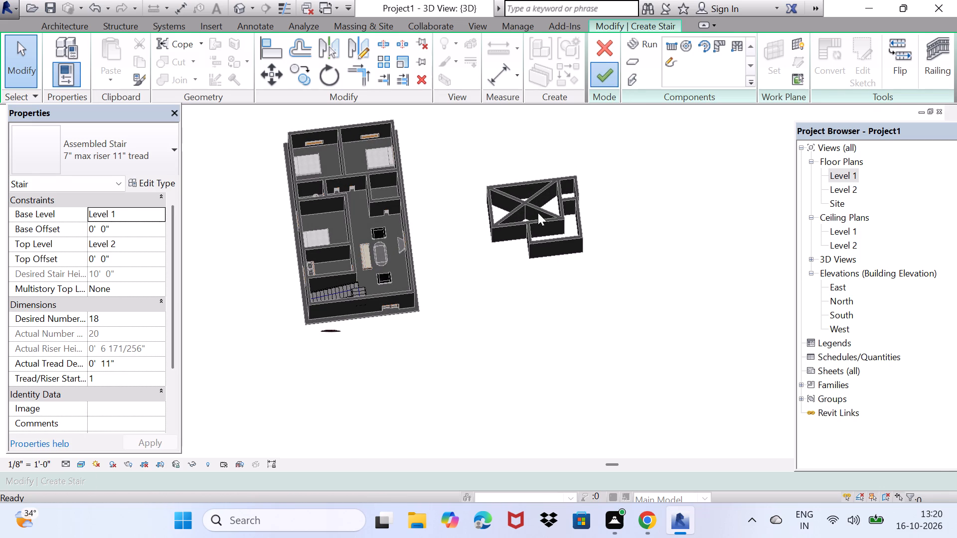
Delete all the connected 8" walls, including the diagonals and enclosures, that stand apart beside the house.
left_click_drag(458, 147, 632, 283)
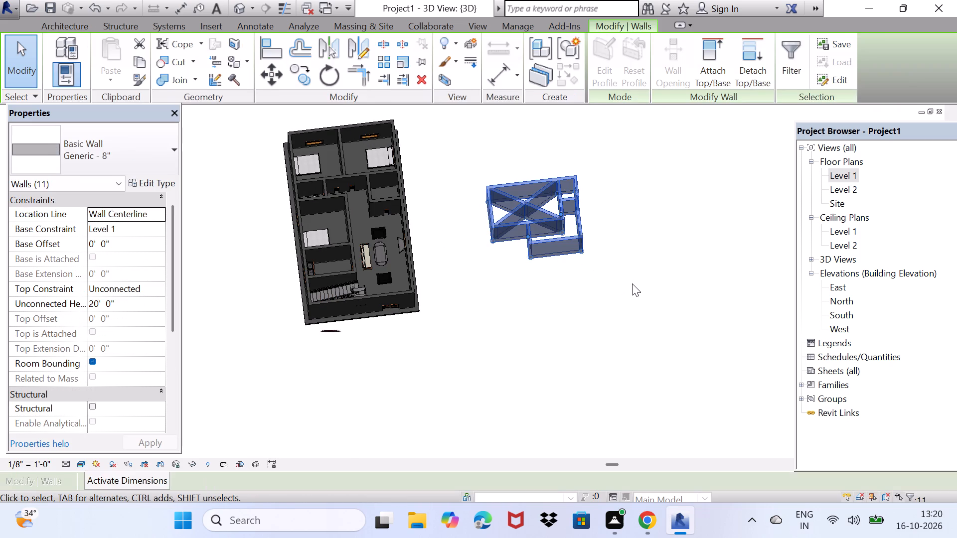
key("Delete")
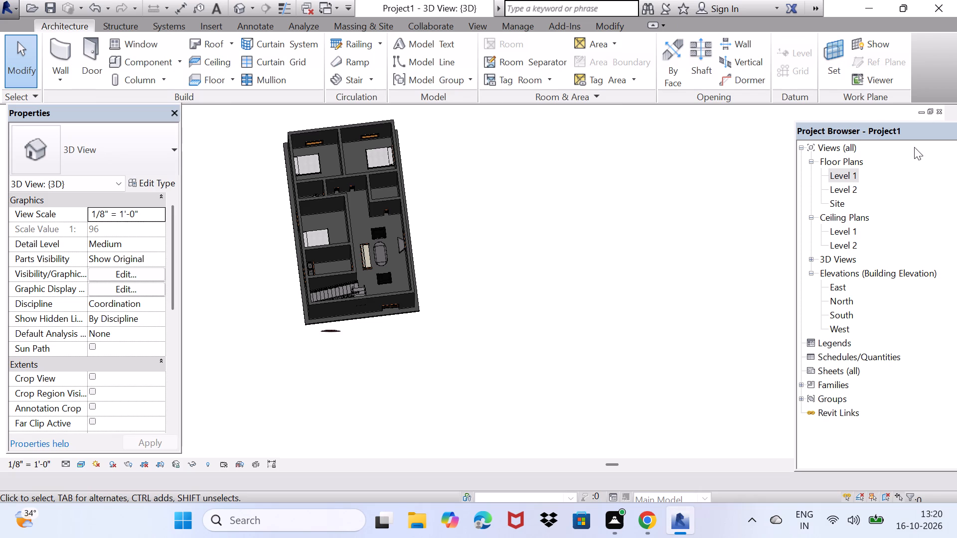
Reposition the floating Project Browser so that it no longer covers the ViewCube.
left_click_drag(914, 130, 923, 199)
left_click(898, 159)
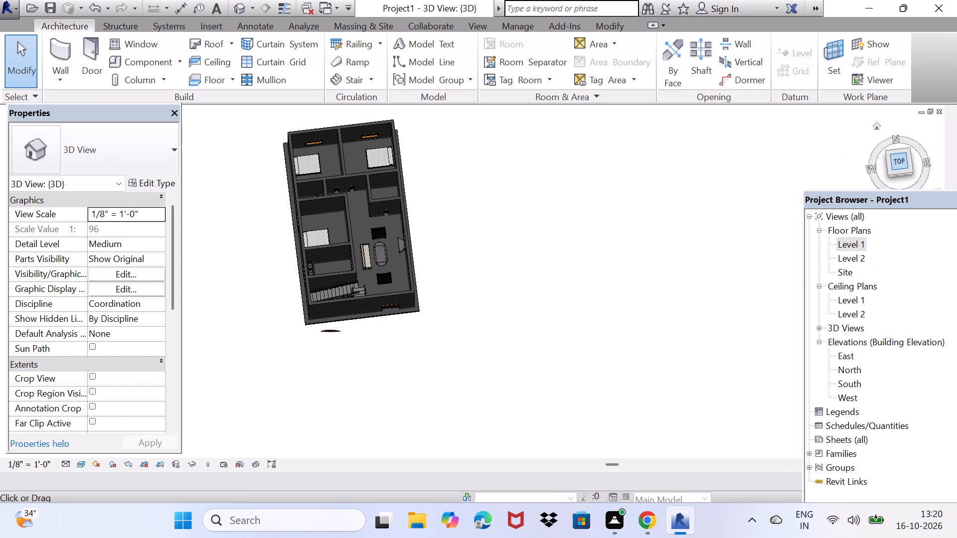
Examine the finished stair and the surrounding house interior in the 3D view, from above and at an angle.
scroll(298, 239, "up", 2)
scroll(343, 221, "up", 1)
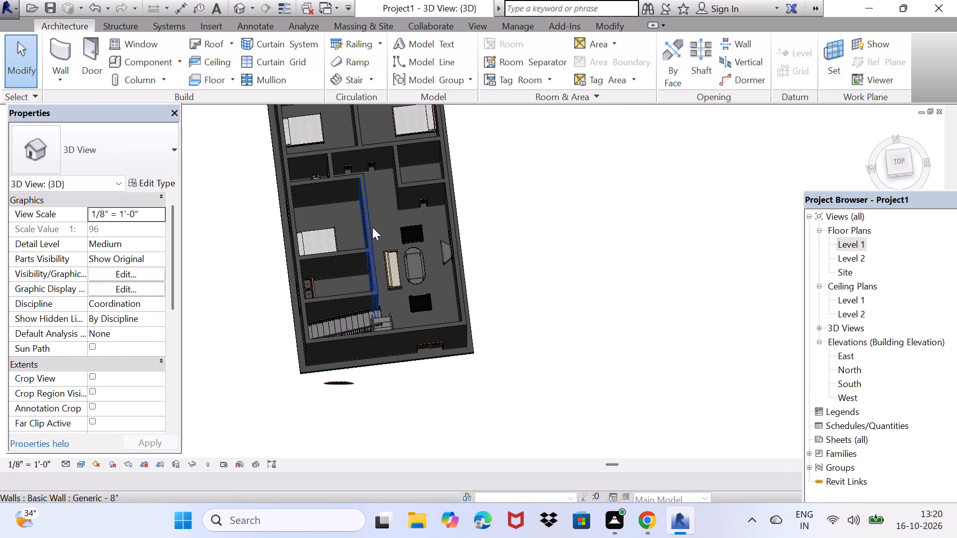
middle_click_drag(373, 227, 354, 267)
scroll(356, 265, "down", 1)
scroll(382, 244, "up", 3)
middle_click_drag(390, 233, 394, 233, "shift")
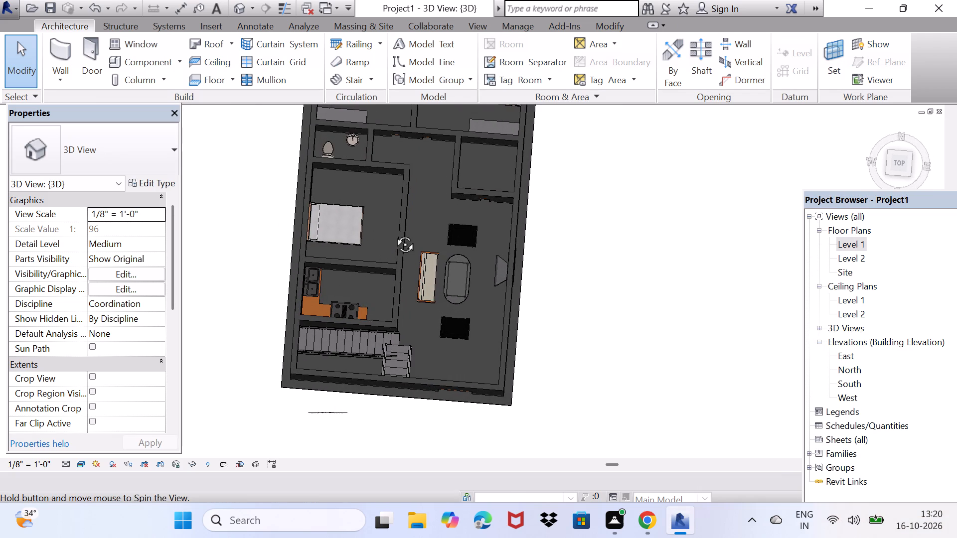
middle_click_drag(394, 233, 373, 285, "shift")
scroll(374, 285, "up", 2)
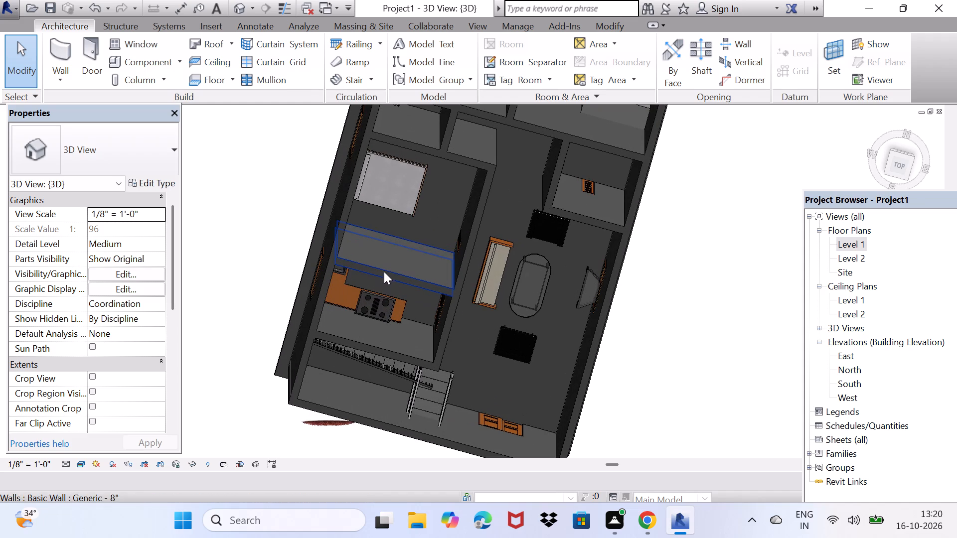
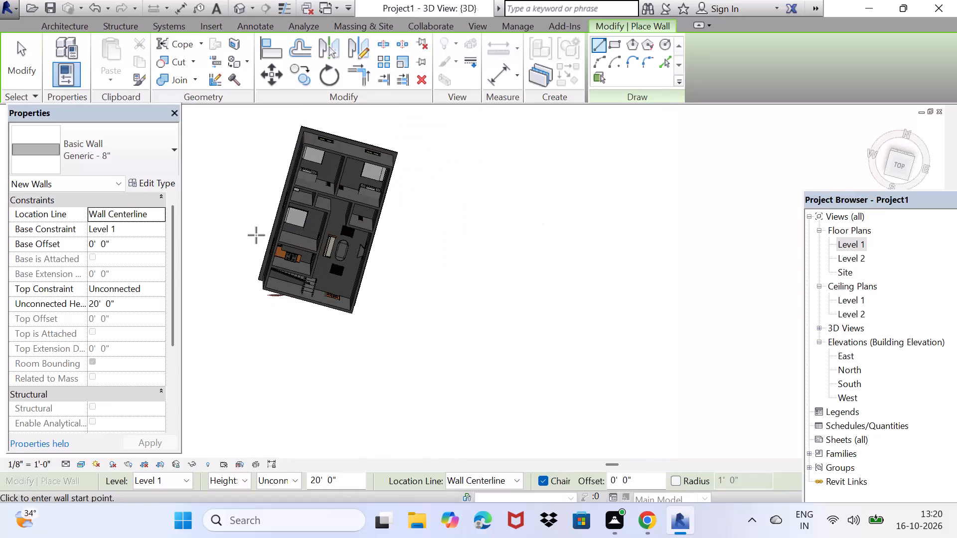
Draw a closed four-sided enclosure of Generic - 8" walls beside the house, its first short wall about 18'-6" long.
left_click_drag(400, 323, 419, 318)
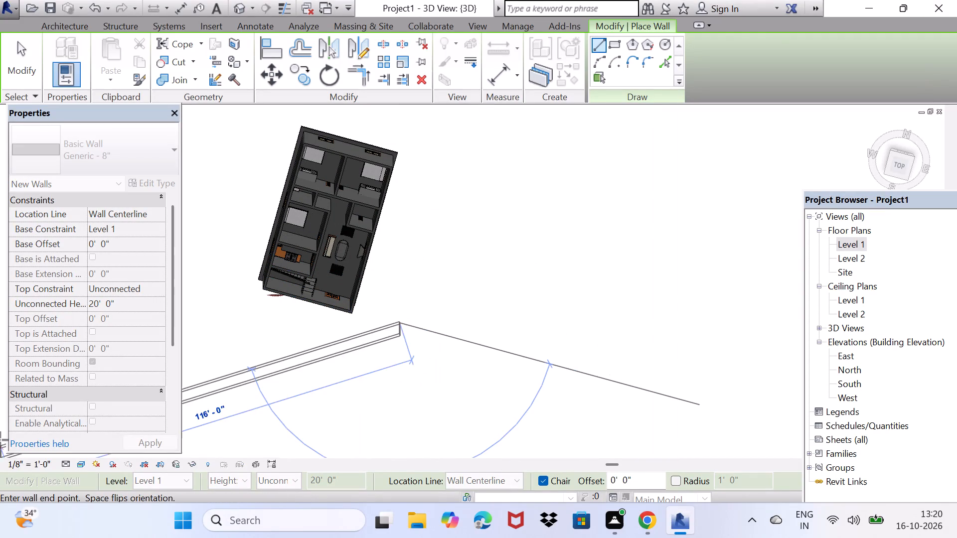
left_click(449, 279)
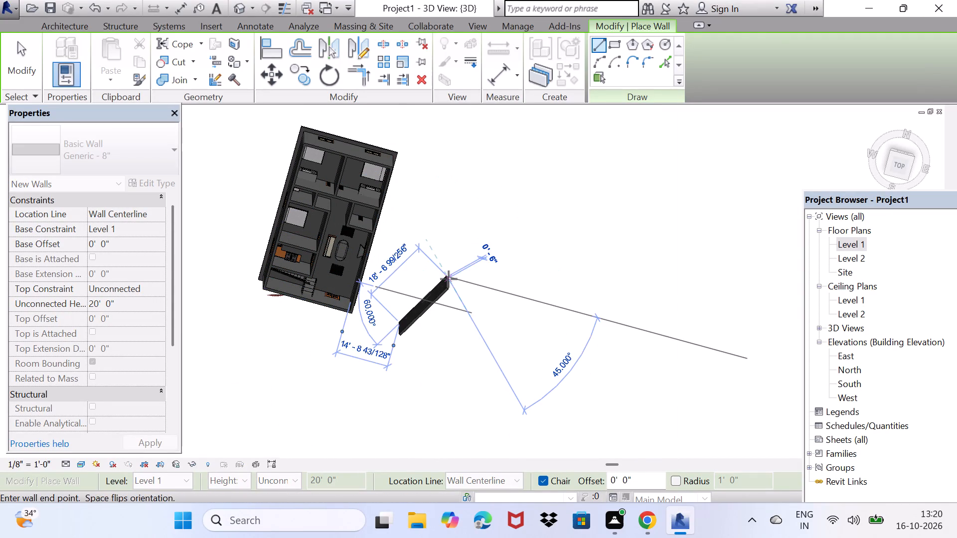
middle_click_drag(432, 290, 418, 352)
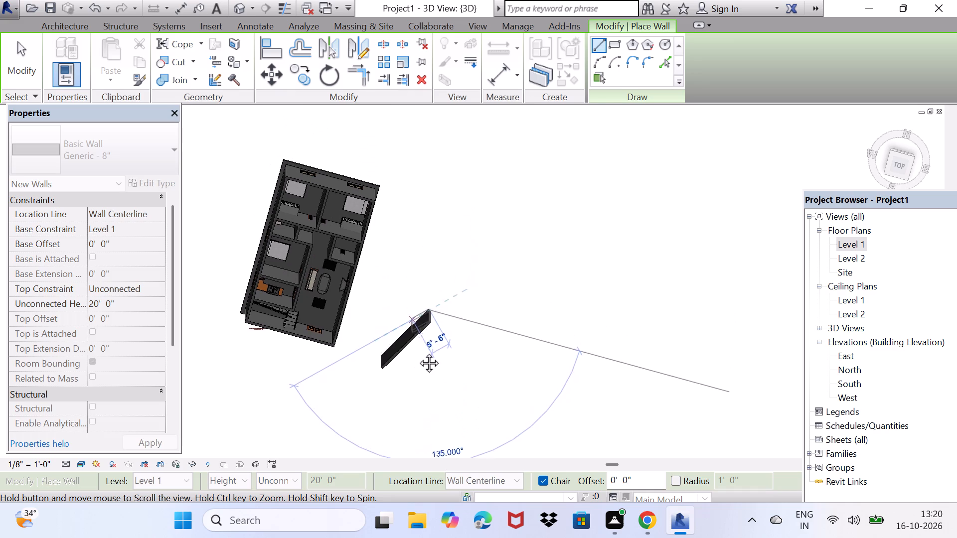
middle_click_drag(418, 352, 427, 214)
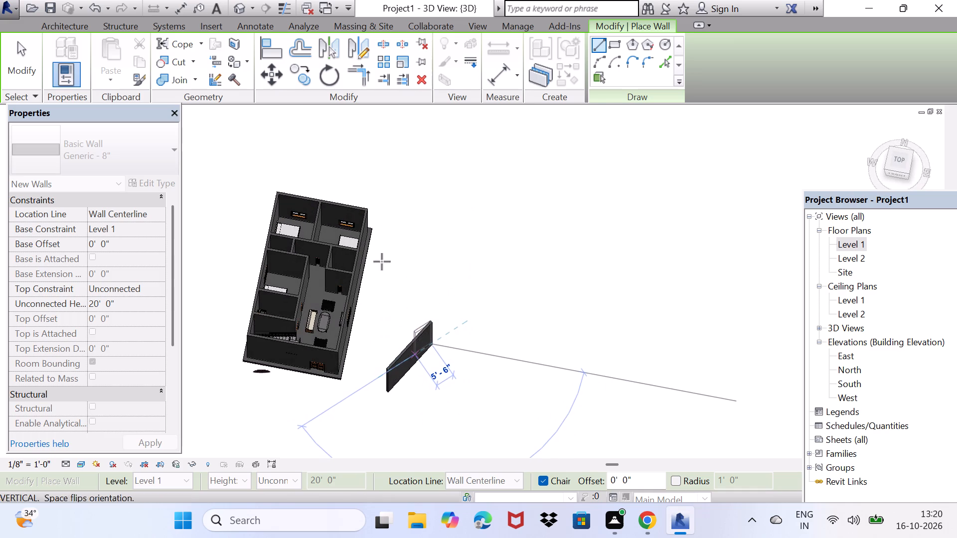
middle_click_drag(382, 385, 368, 306)
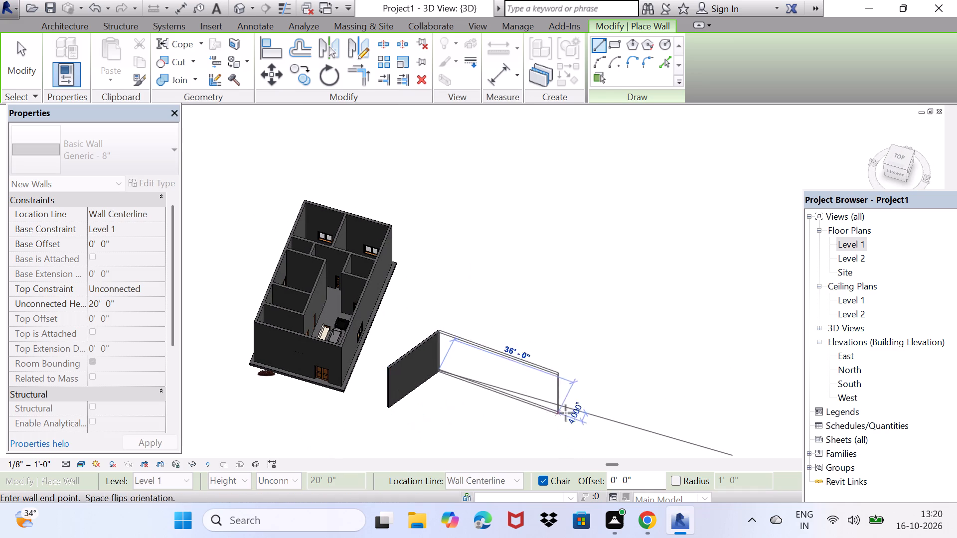
left_click(609, 417)
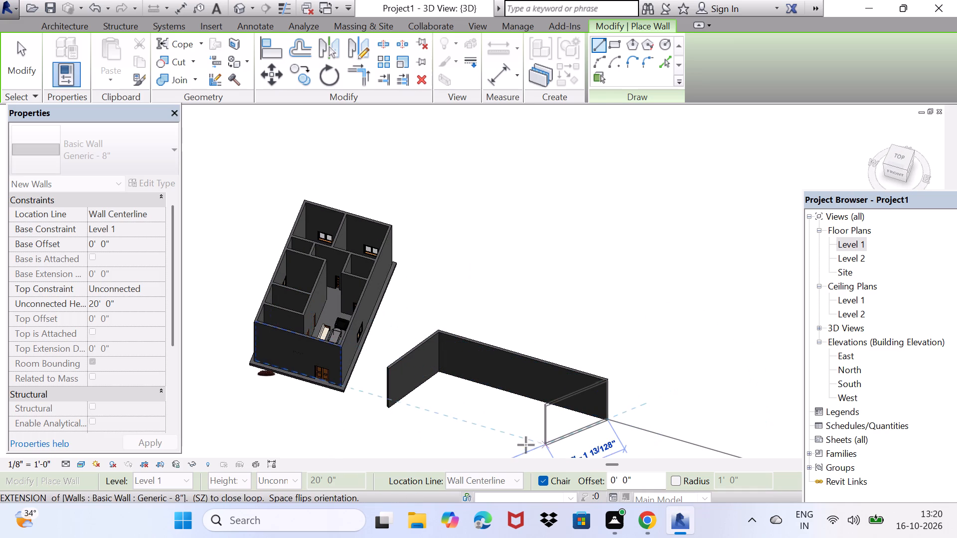
middle_click_drag(585, 449, 510, 387)
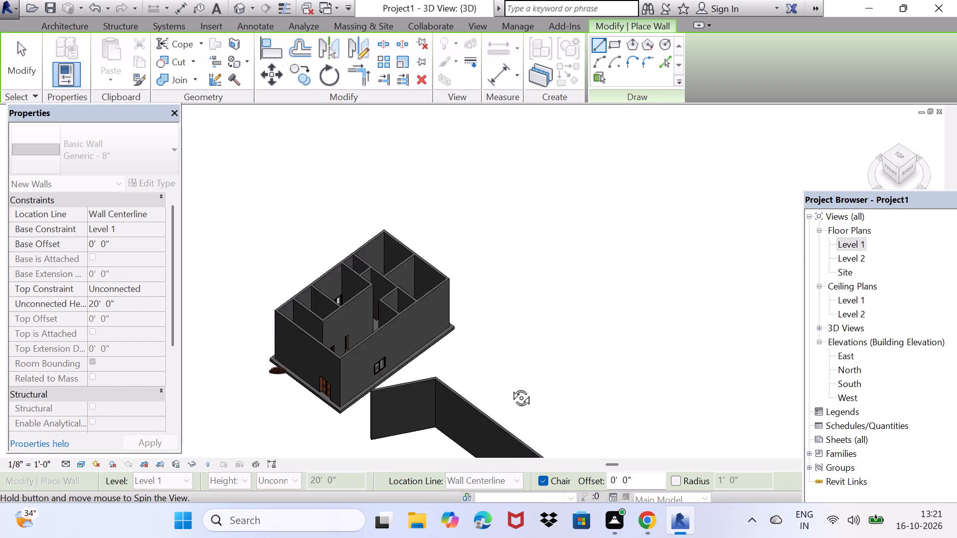
middle_click_drag(510, 387, 696, 402)
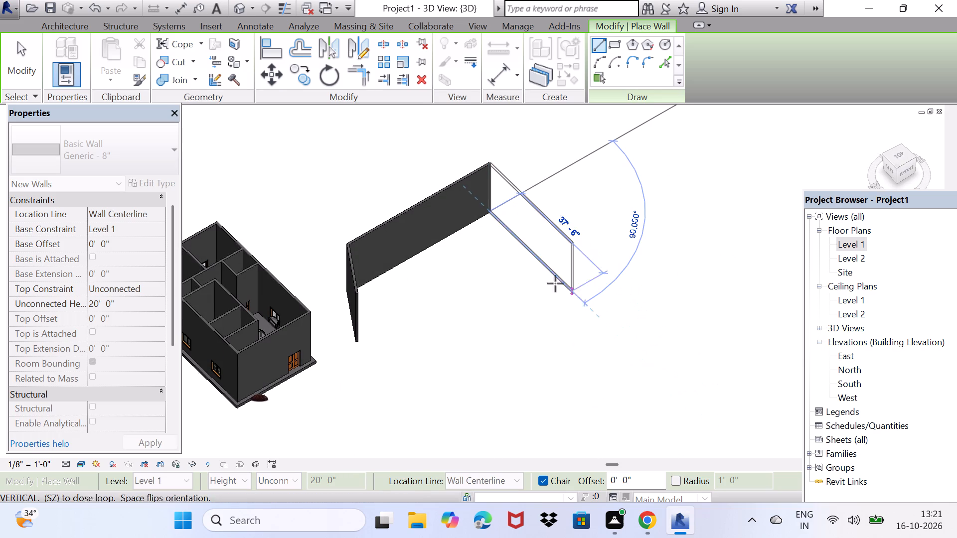
left_click(540, 273)
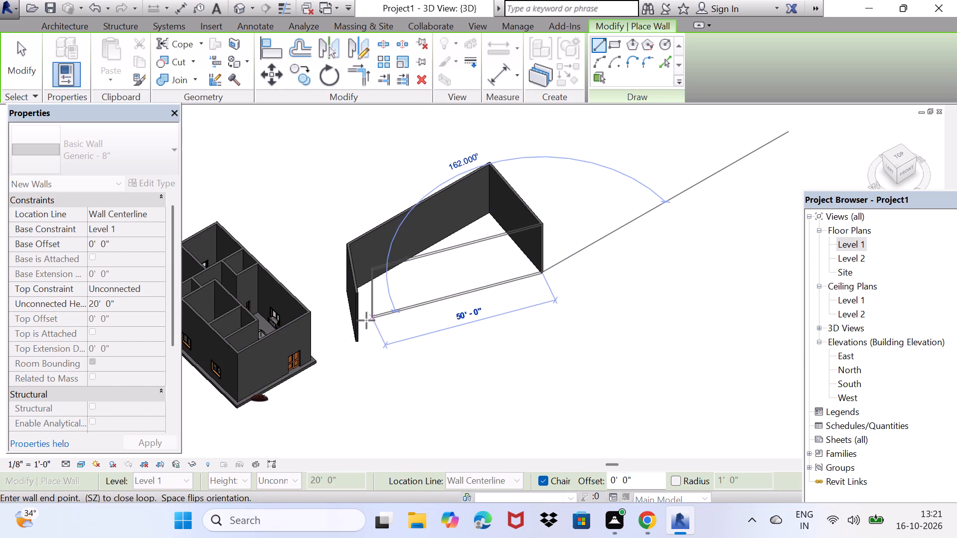
left_click(356, 341)
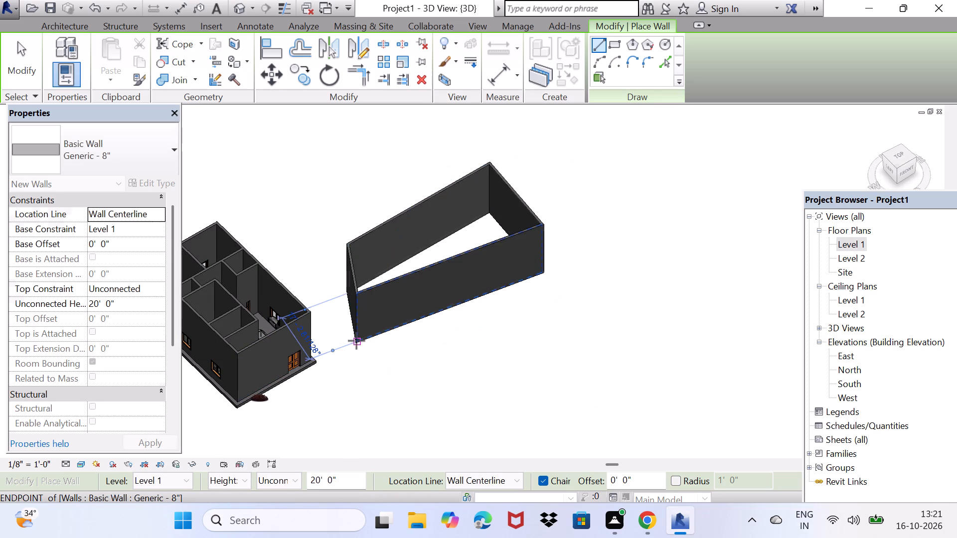
Draw a diagonal wall from outside across the enclosure's front wall into its interior, and draw it back to the outside starting point.
middle_click_drag(478, 327, 586, 298)
left_click_drag(567, 325, 572, 323)
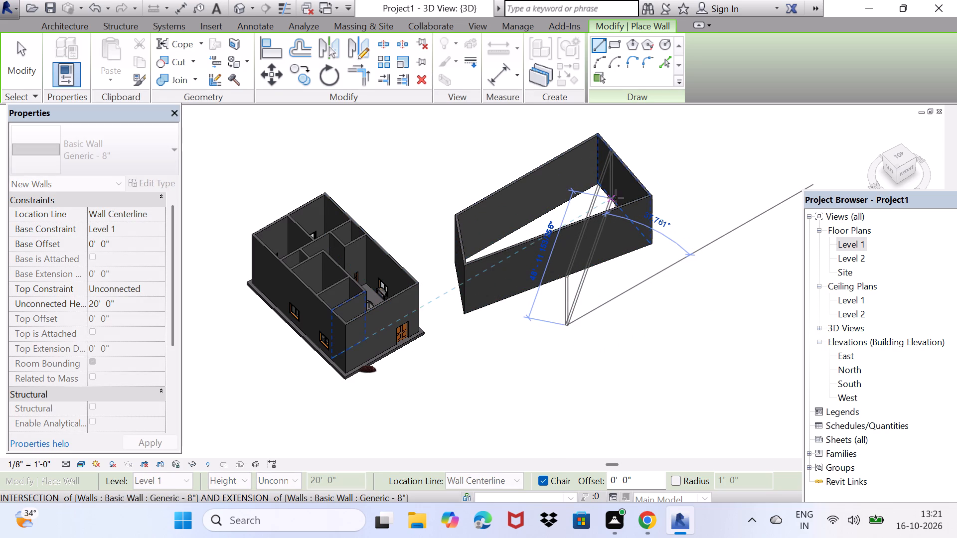
scroll(619, 204, "up", 12)
left_click(634, 215)
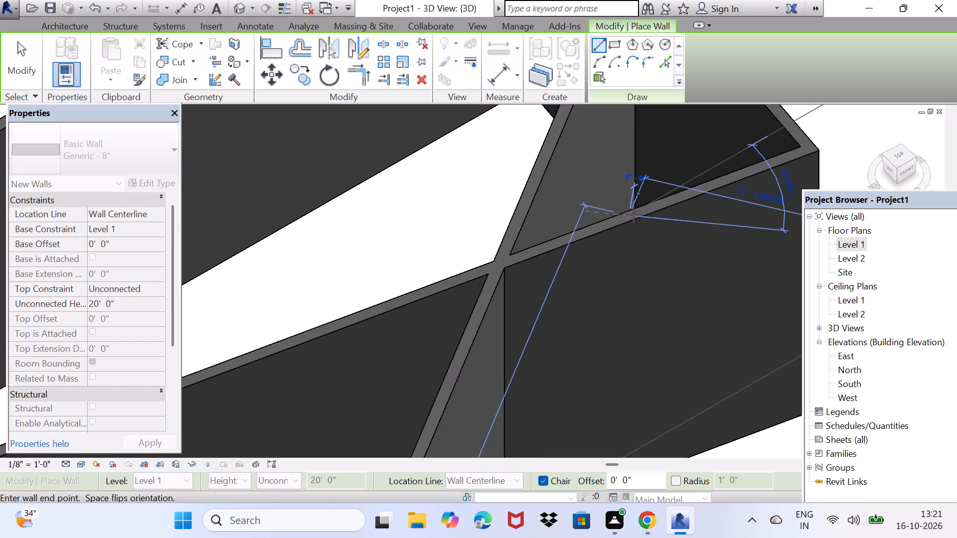
scroll(645, 242, "down", 11)
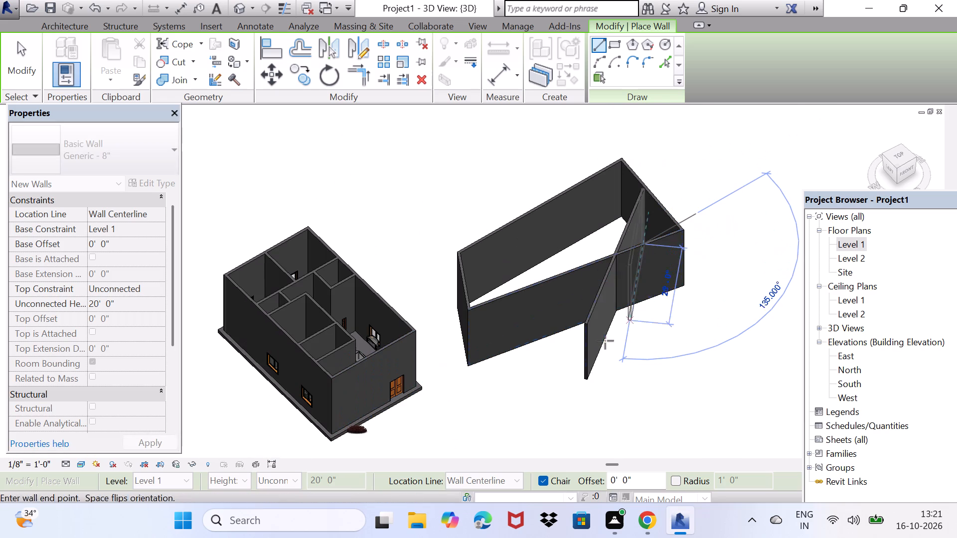
left_click(589, 380)
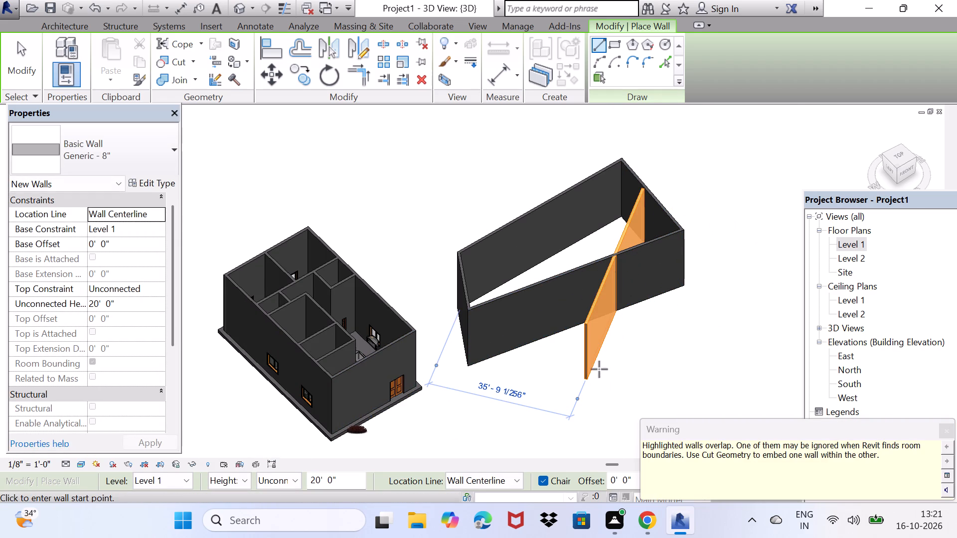
From the enclosure's outer front corner, chain walls about 39'-6" and 40' to the diagonal's free end, and on about 29'-8" to the opposite front corner.
left_click_drag(710, 306, 717, 301)
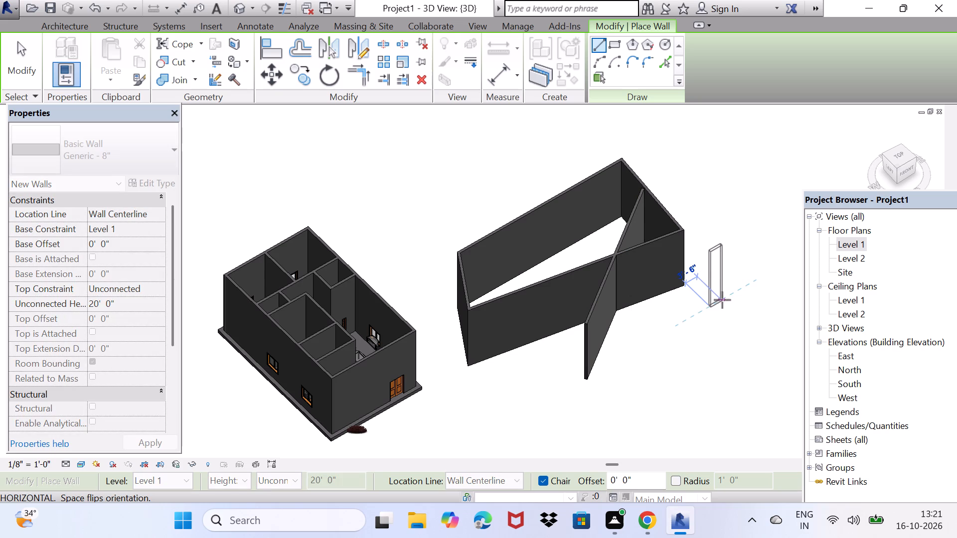
key("Escape")
scroll(682, 307, "up", 3)
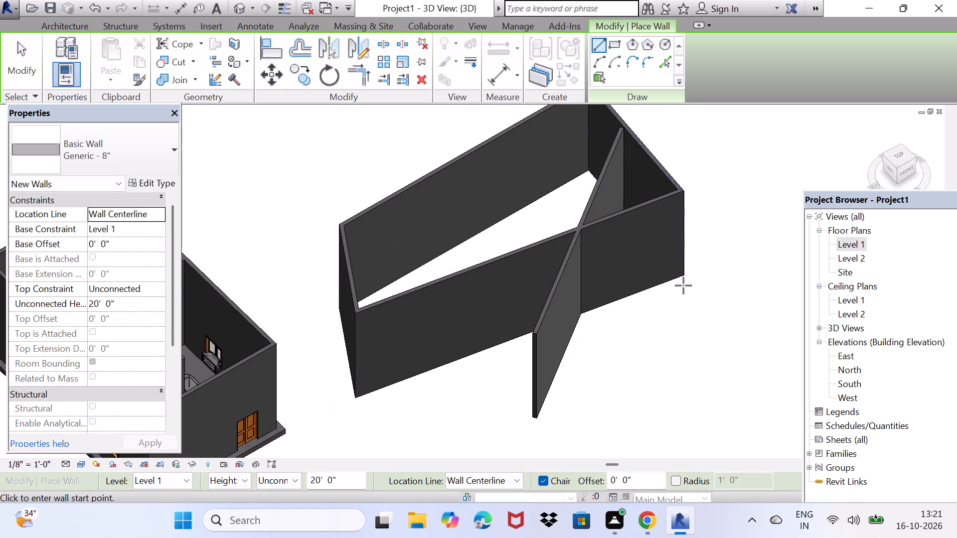
left_click(686, 276)
scroll(710, 326, "down", 3)
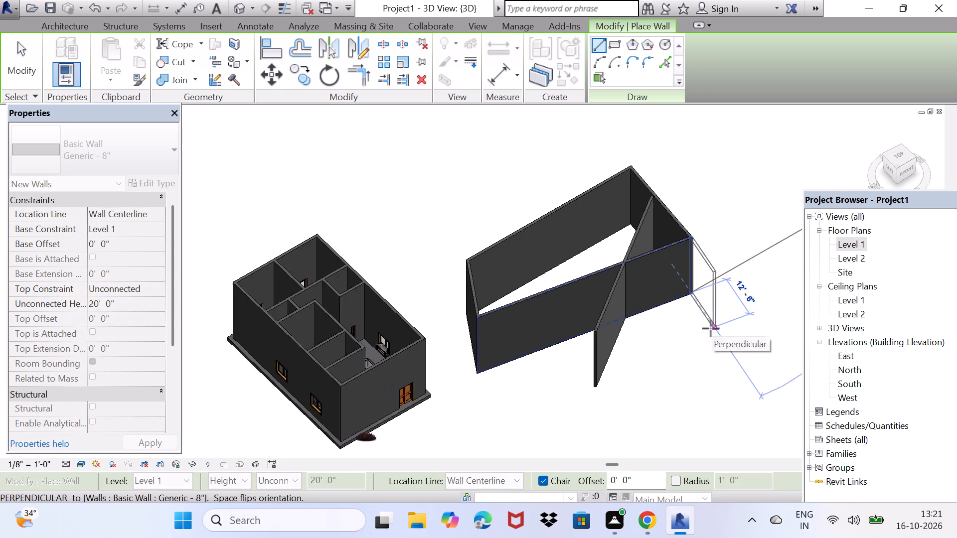
scroll(711, 328, "down", 2)
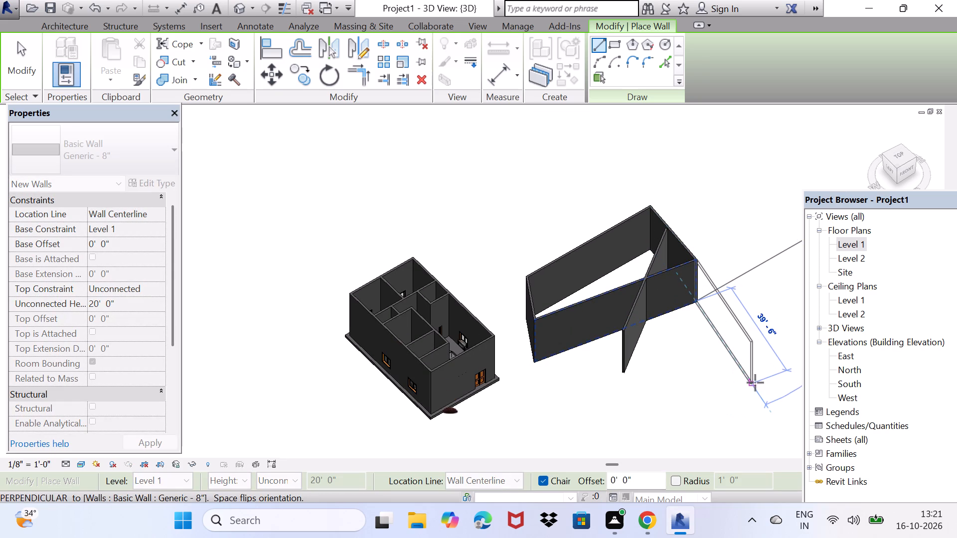
left_click(755, 383)
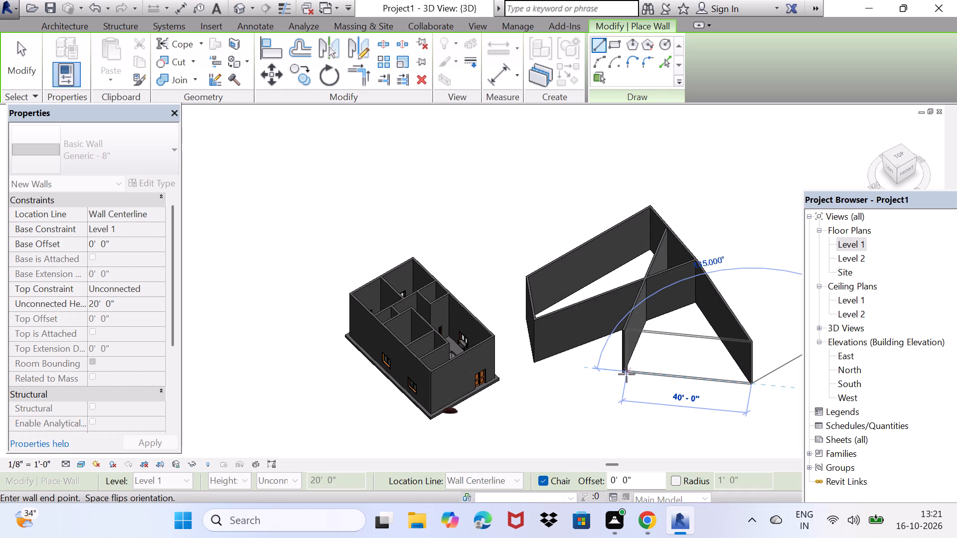
left_click(627, 374)
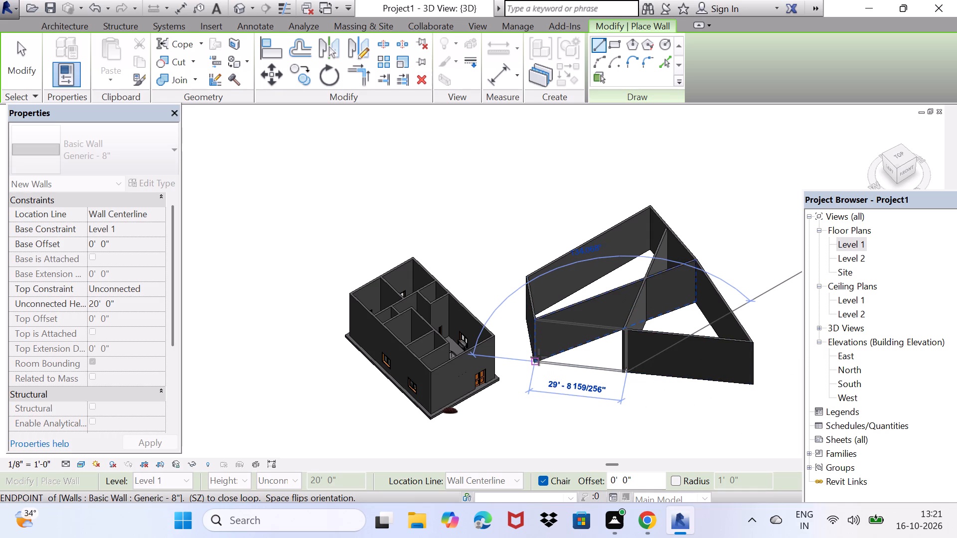
left_click(539, 357)
Add a triangular enclosure on the new outer walls by drawing an angled wall outward and a wall about 61'-6" back to the far corner.
middle_click_drag(573, 347, 571, 355)
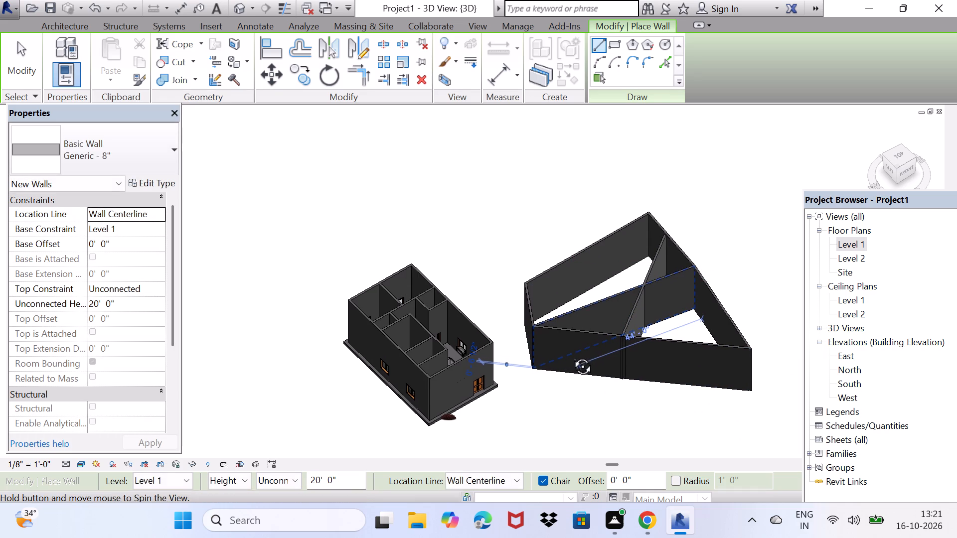
middle_click_drag(571, 355, 781, 291)
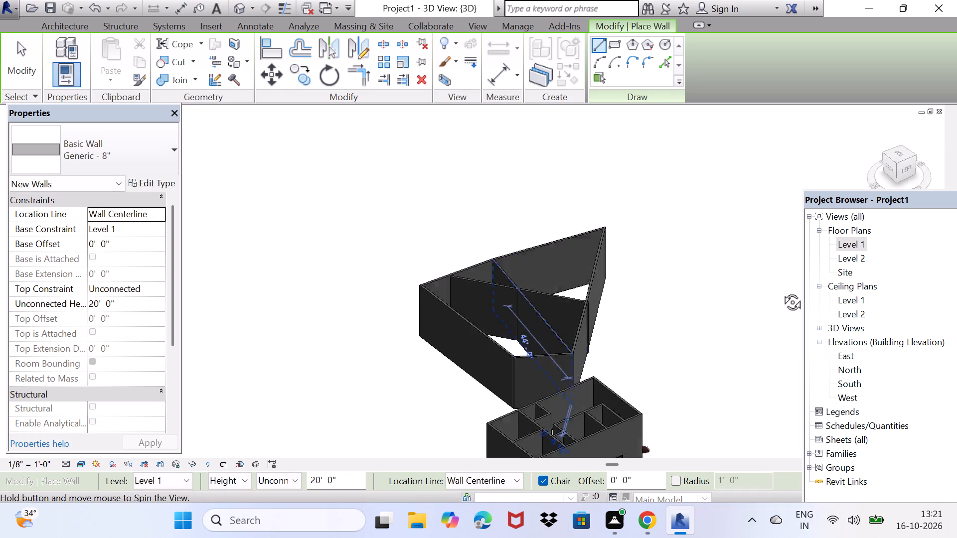
middle_click_drag(781, 291, 782, 291)
middle_click_drag(486, 346, 698, 307)
middle_click_drag(663, 360, 569, 279, "shift")
left_click(633, 367)
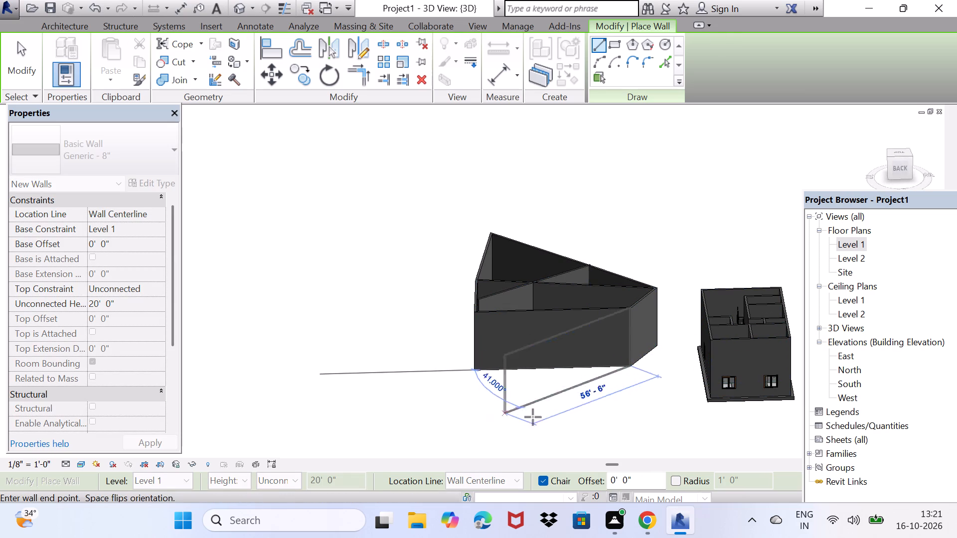
left_click(602, 425)
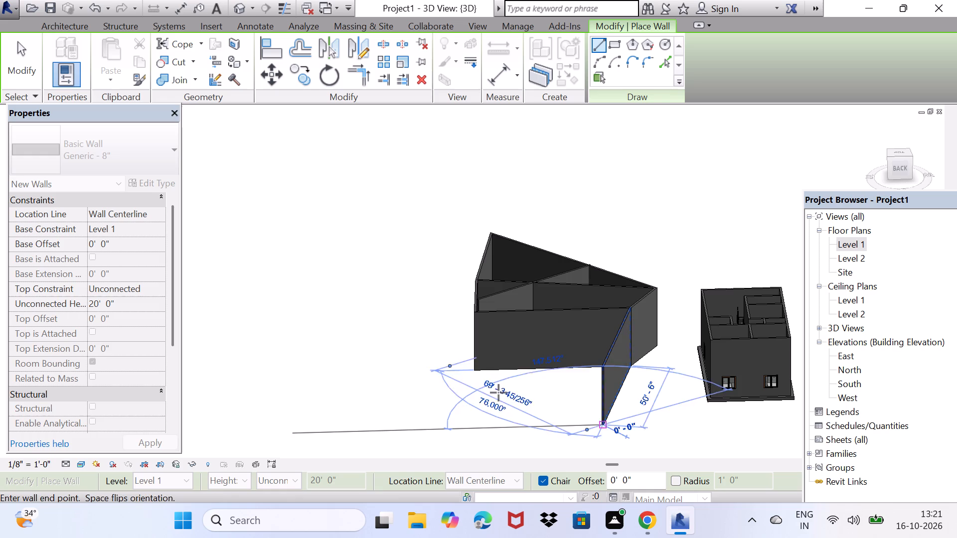
left_click(475, 373)
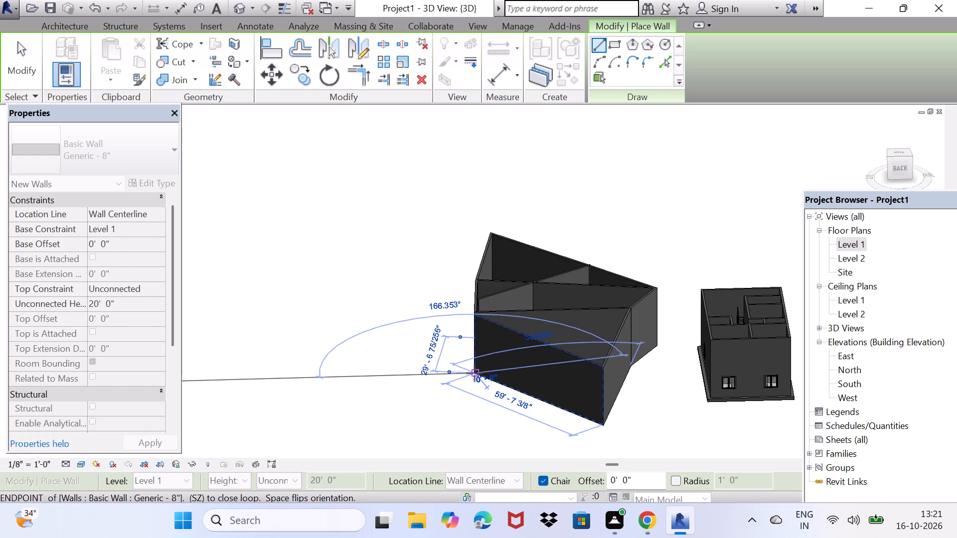
Extend the chain with a long wall away from the house, a shorter end wall, and a wall about 258' back to the triangle's outer corner.
middle_click_drag(554, 338, 530, 370)
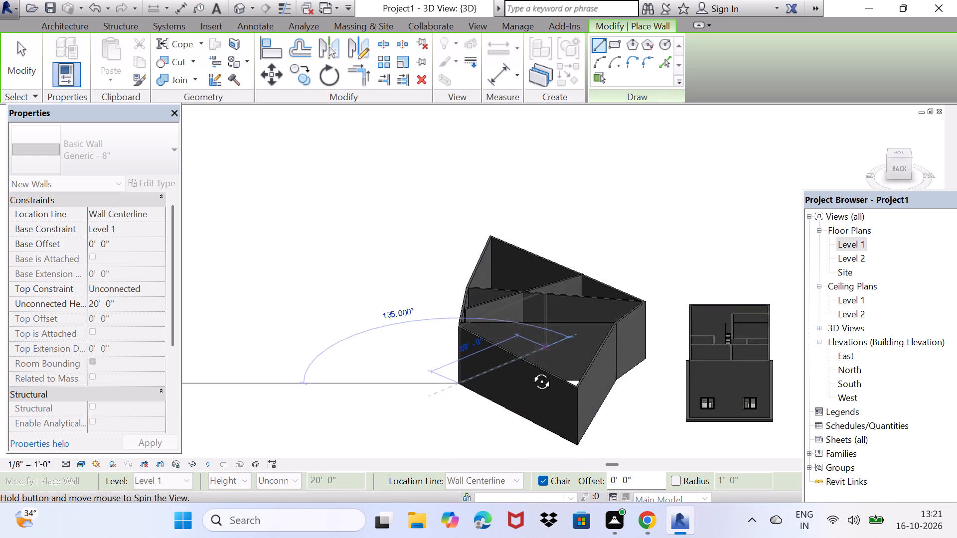
middle_click_drag(530, 370, 628, 379)
scroll(626, 380, "down", 2)
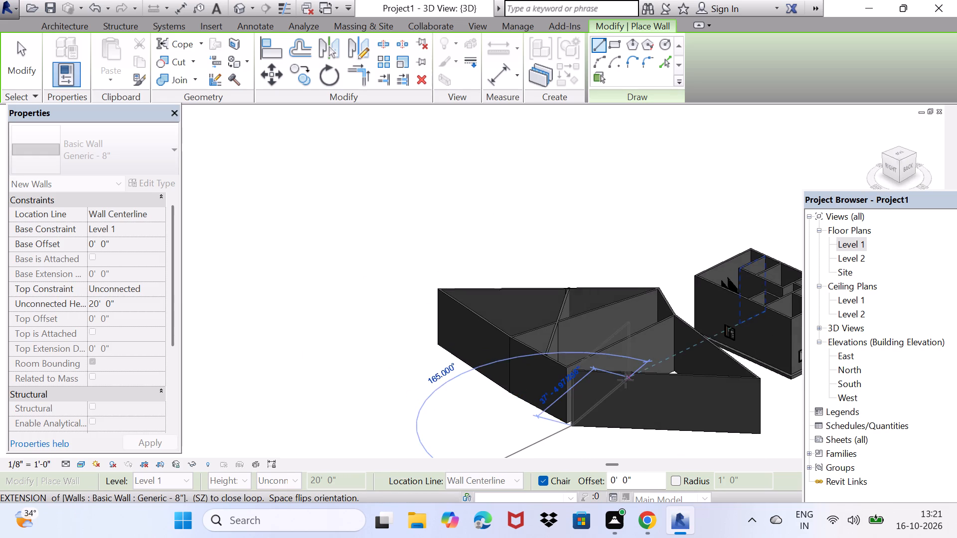
middle_click_drag(625, 377, 616, 334)
scroll(602, 338, "down", 4)
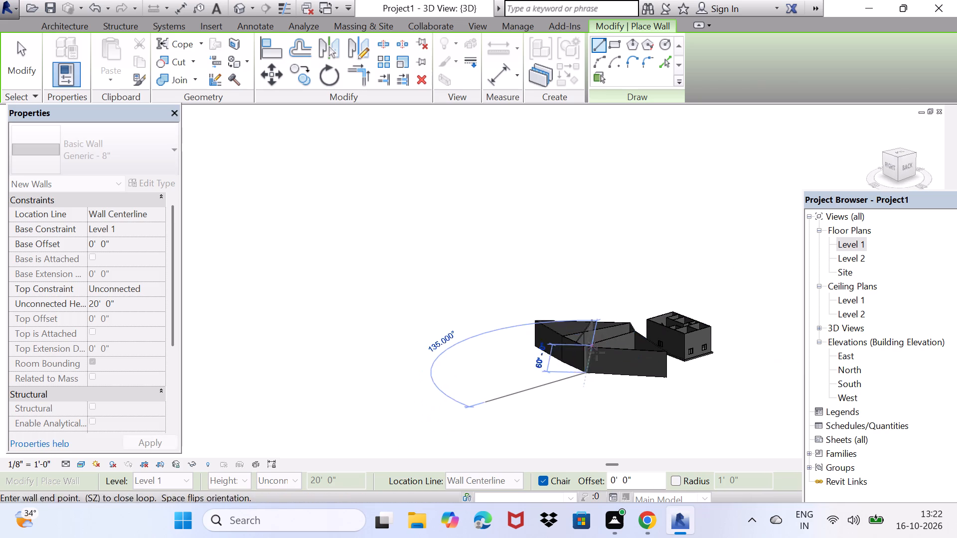
middle_click_drag(597, 354, 584, 327, "shift")
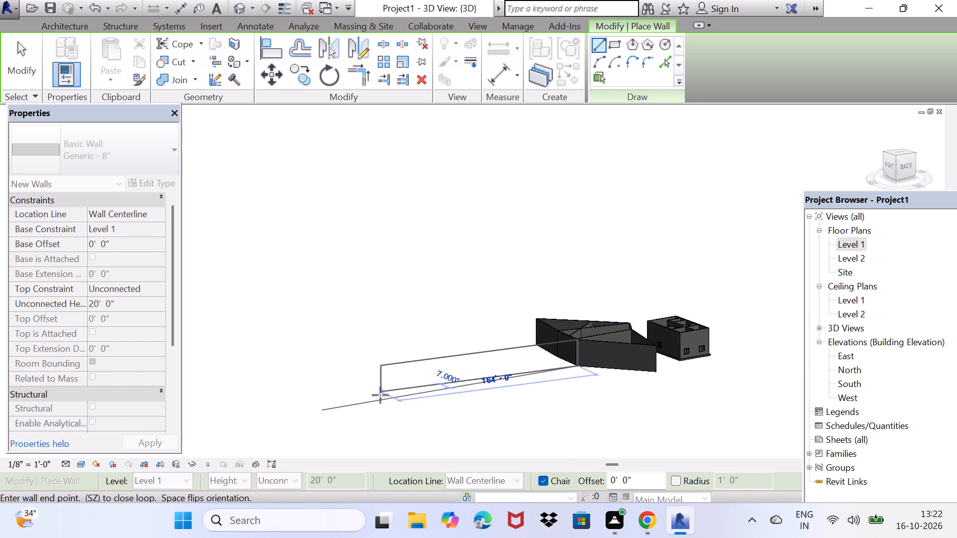
left_click(351, 406)
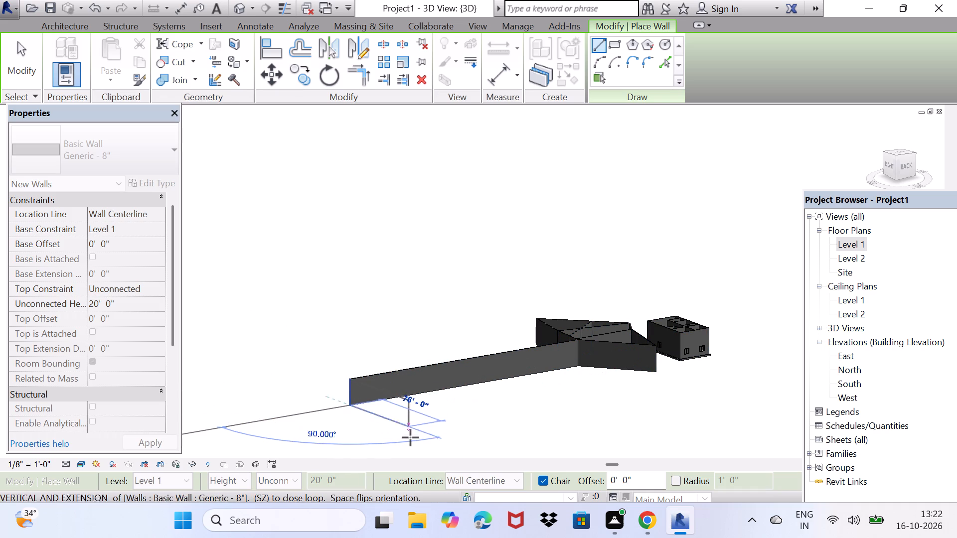
left_click(426, 437)
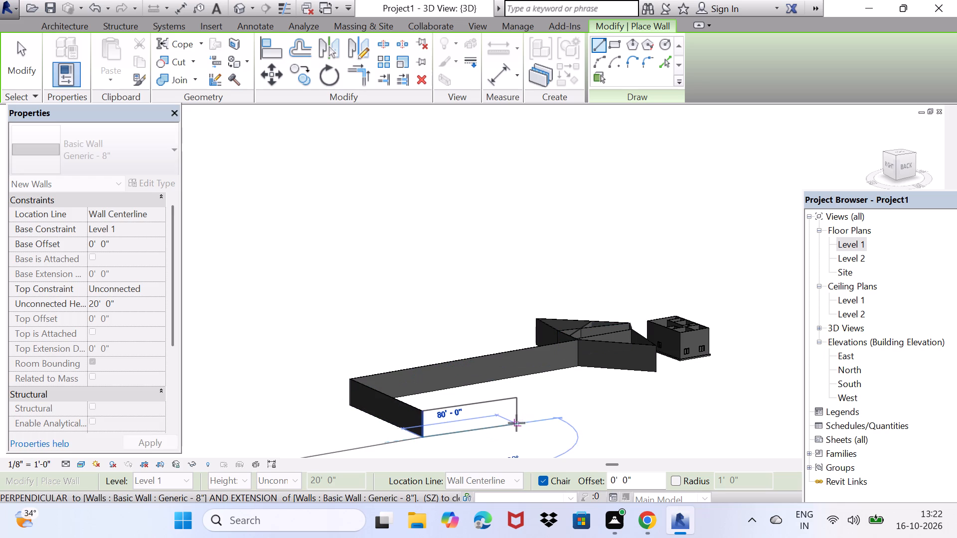
left_click(651, 371)
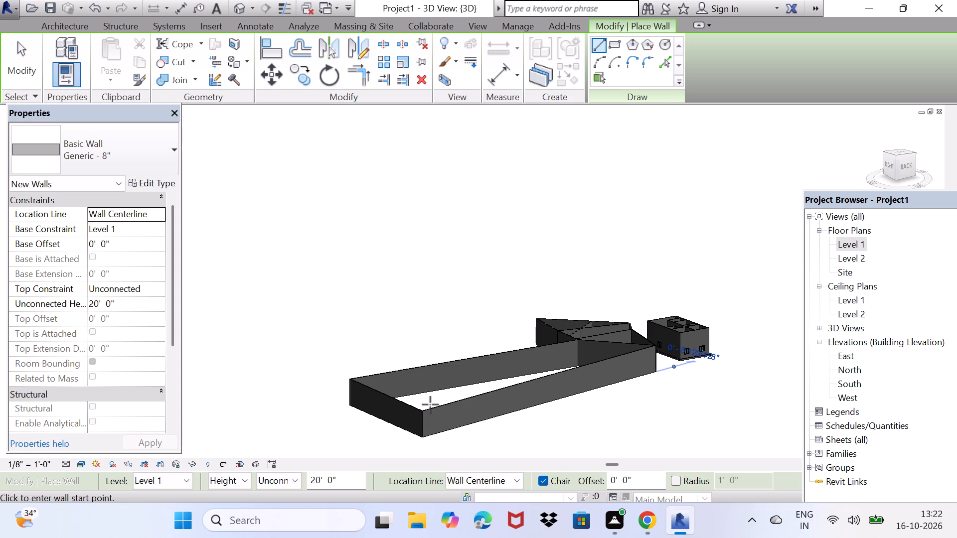
From just outside the long enclosure's short end, draw a wall about 192' long away from it and chain a 252' wall back toward the house.
left_click_drag(345, 413, 379, 399)
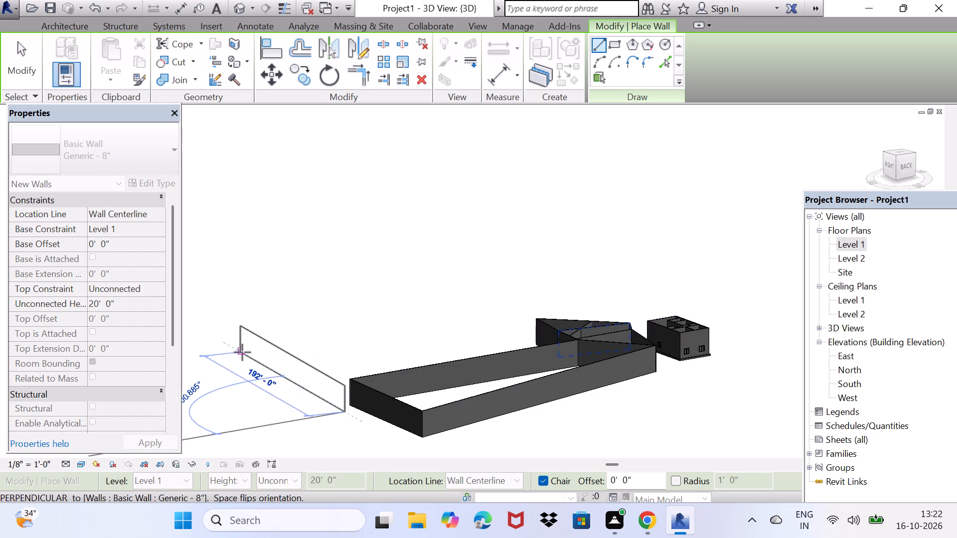
left_click(242, 352)
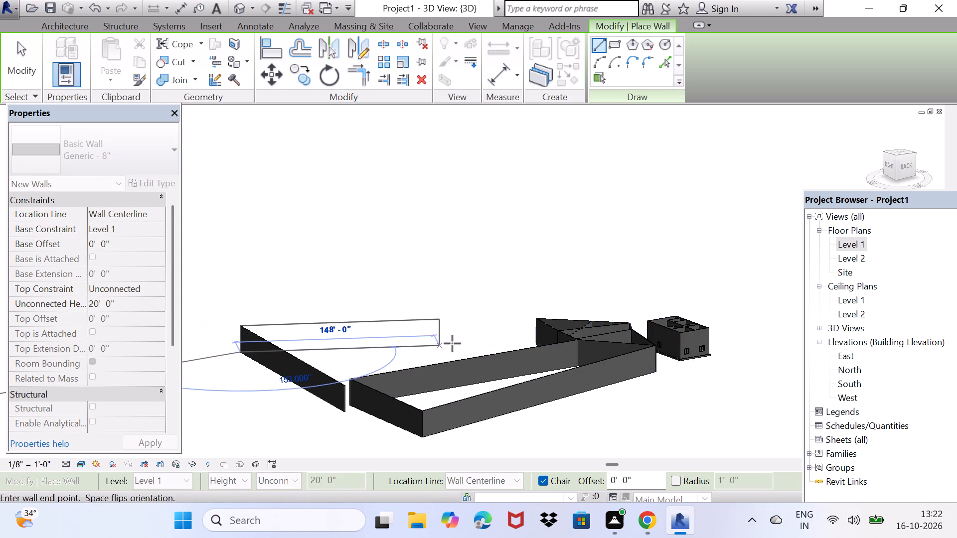
left_click(577, 338)
Continue the chain with walls about 132' and 100' long toward the far end, and two more ending at the long enclosure's end wall.
middle_click_drag(449, 398, 469, 380)
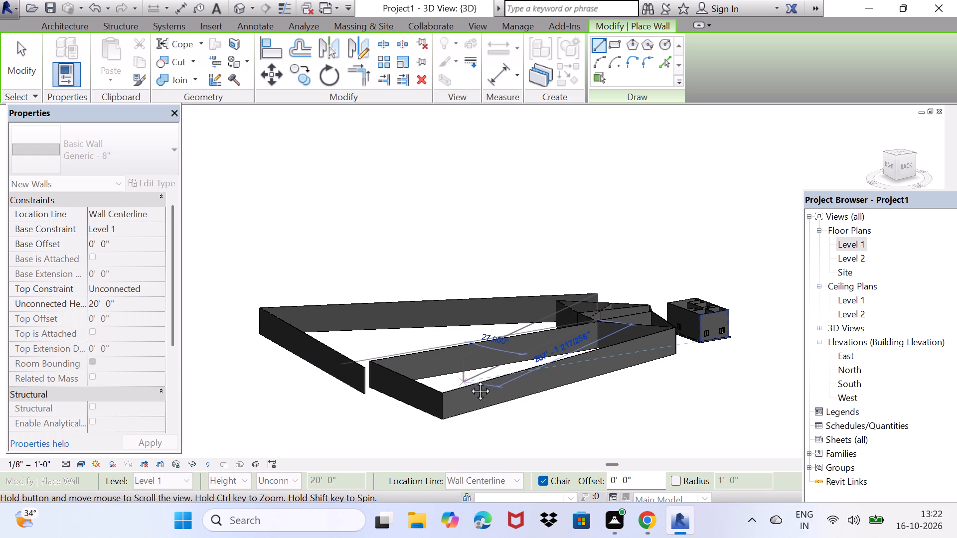
middle_click_drag(469, 380, 485, 375)
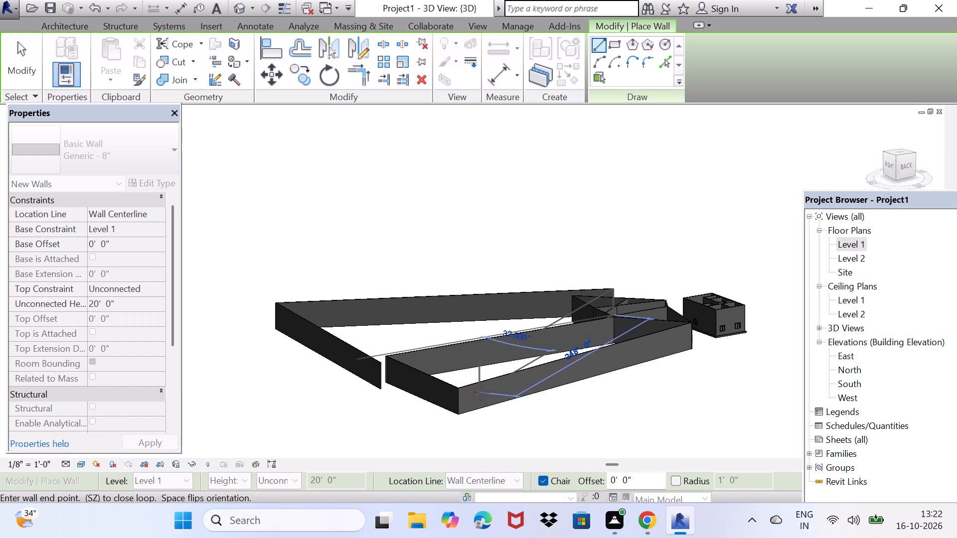
scroll(495, 382, "down", 2)
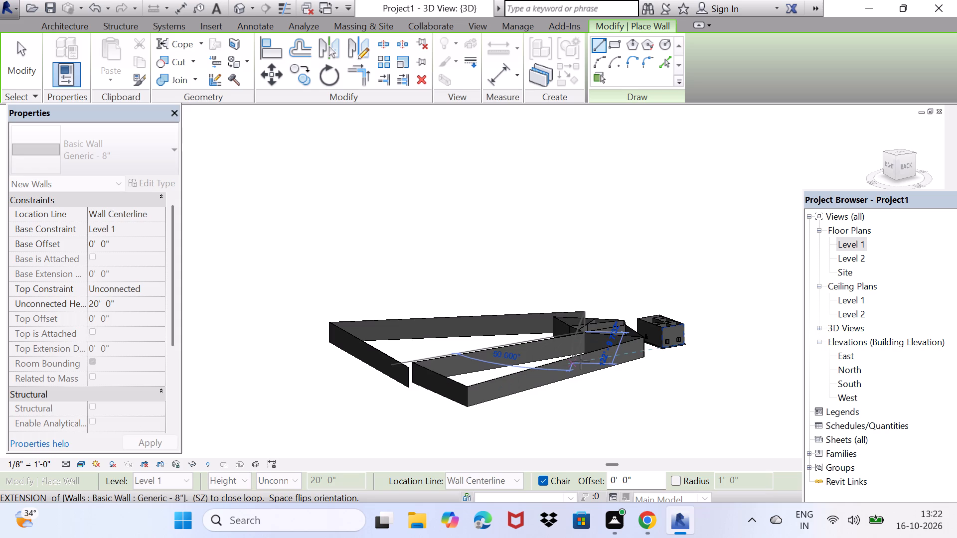
middle_click_drag(645, 346, 639, 353)
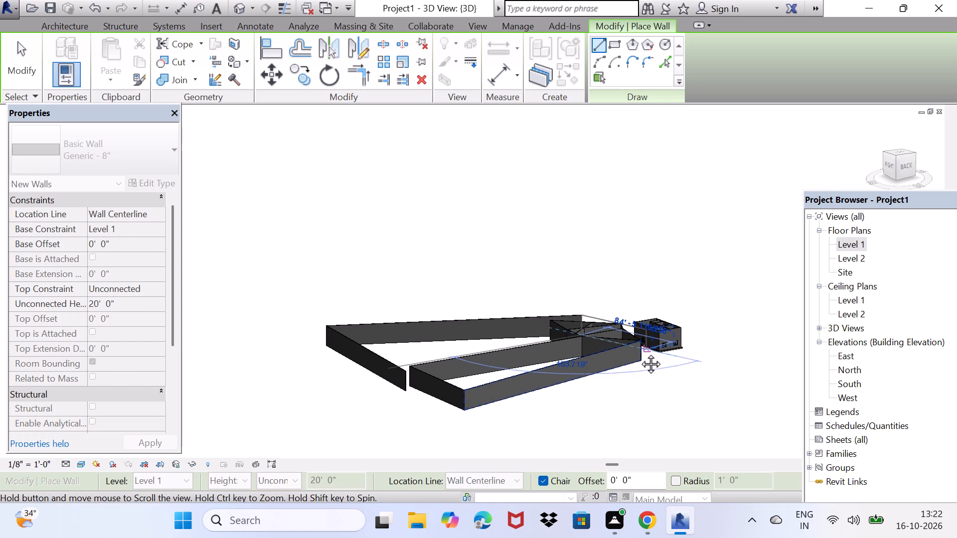
middle_click_drag(639, 353, 639, 353)
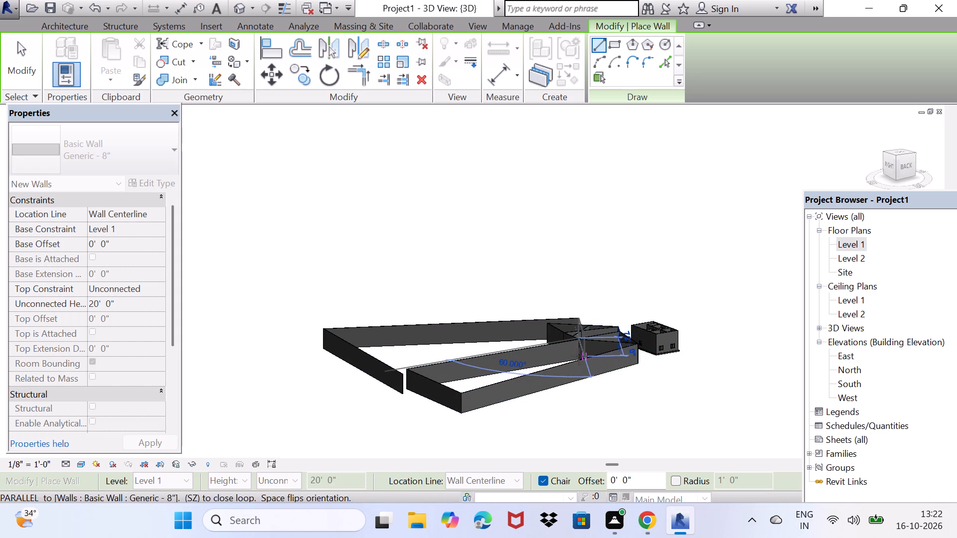
scroll(594, 343, "up", 2)
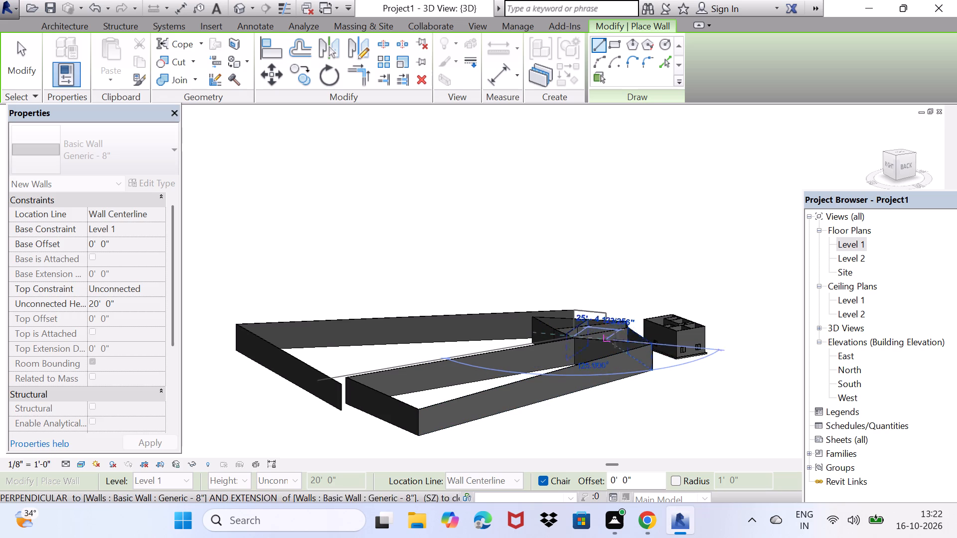
left_click(416, 358)
middle_click_drag(385, 370, 550, 357)
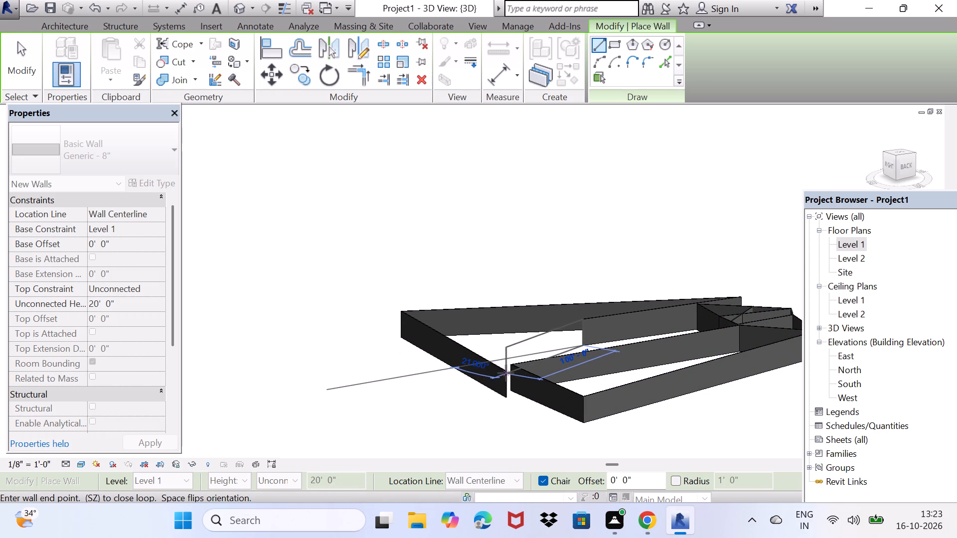
left_click(506, 373)
middle_click_drag(497, 378, 516, 411)
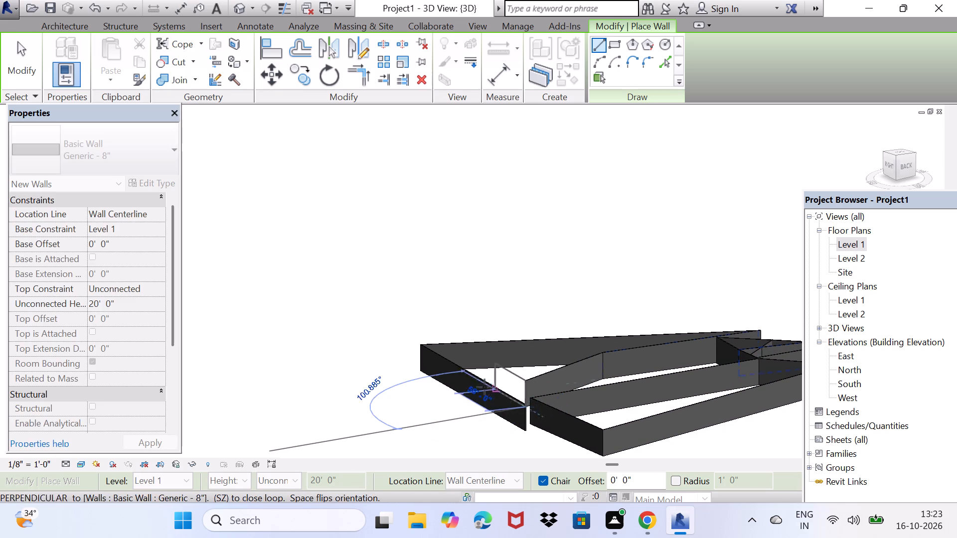
left_click(459, 385)
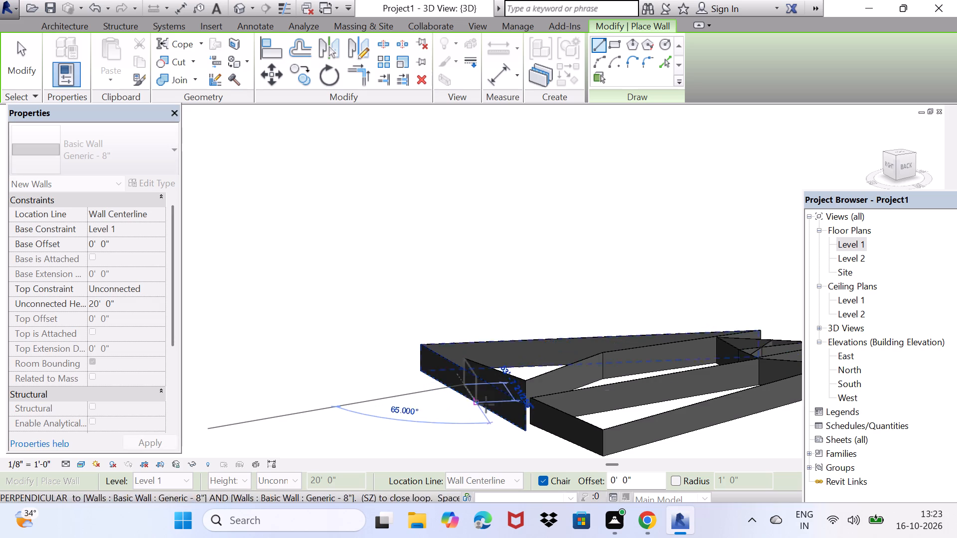
left_click(542, 424)
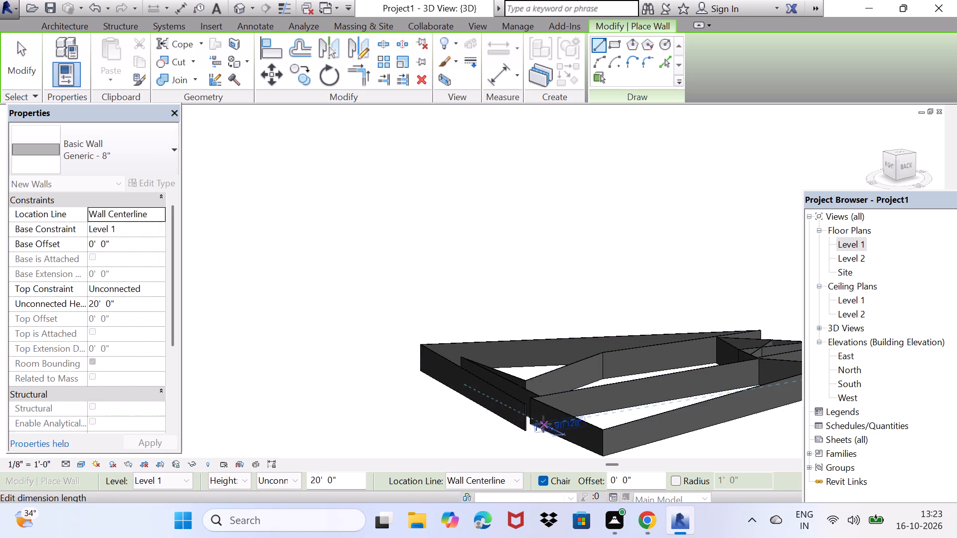
Examine the end-wall junction and the whole wall layout from above in 3D, ending wall placement and selecting the 192' end wall.
scroll(531, 435, "up", 3)
middle_click_drag(515, 431, 499, 436)
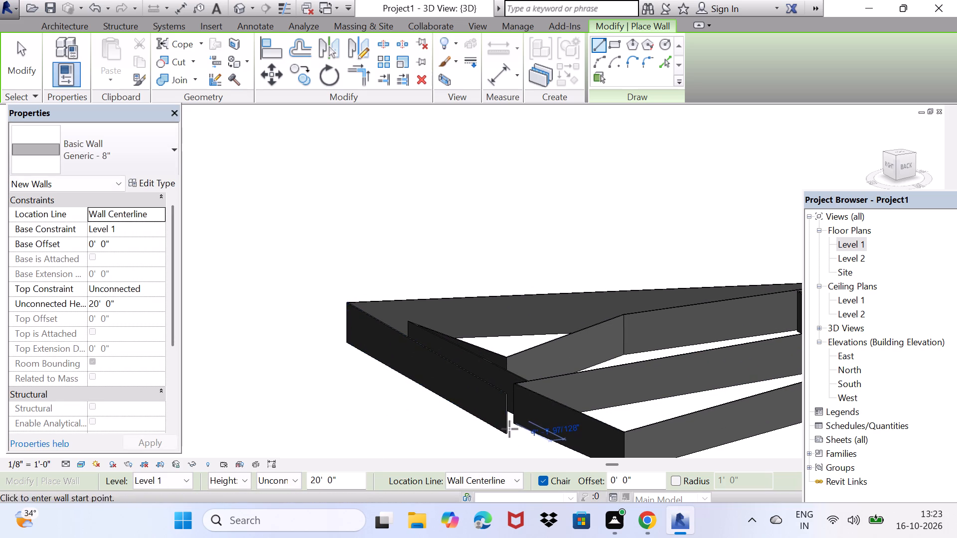
key("space")
scroll(475, 385, "down", 8)
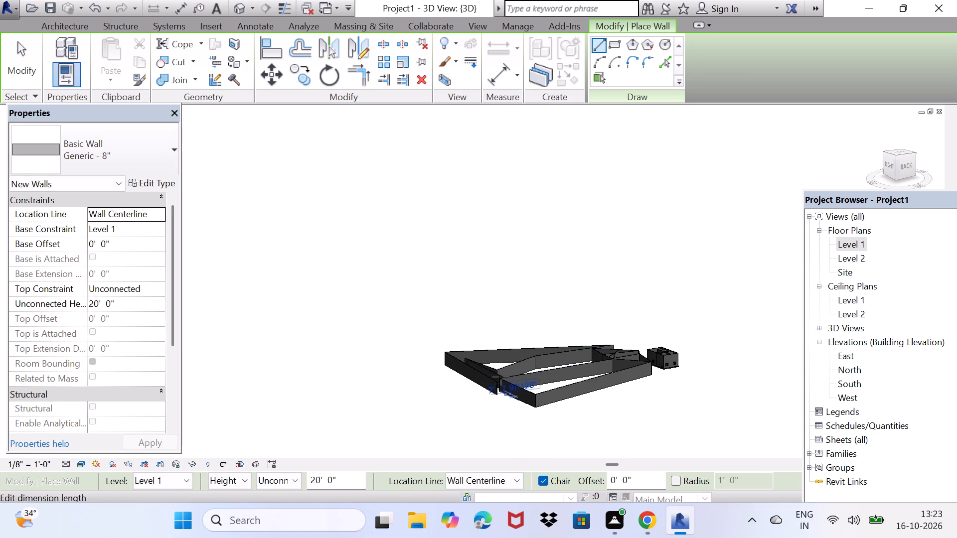
middle_click_drag(501, 377, 425, 442)
middle_click_drag(532, 418, 591, 511, "shift")
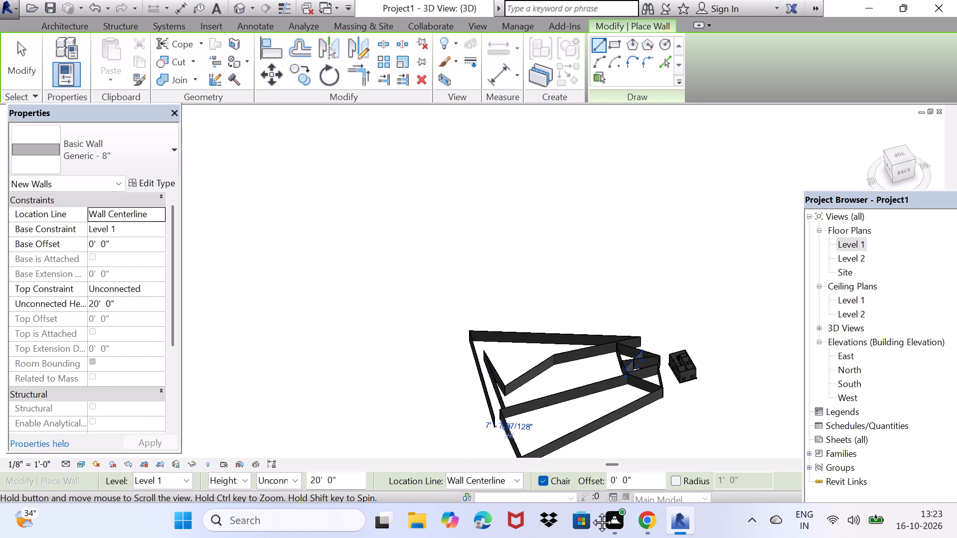
middle_click_drag(591, 511, 416, 326, "shift")
middle_click_drag(434, 253, 445, 268)
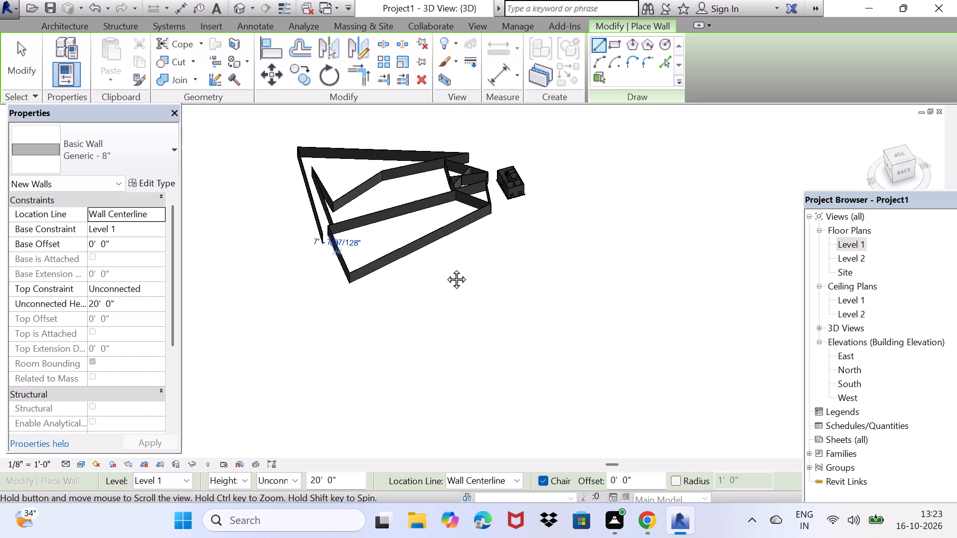
middle_click_drag(445, 268, 470, 348)
middle_click_drag(401, 275, 432, 312)
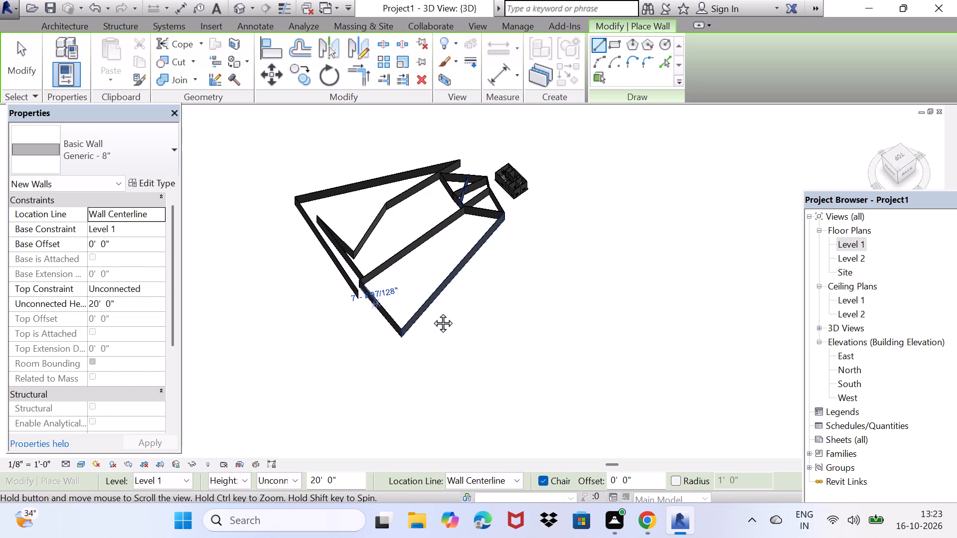
middle_click_drag(432, 312, 555, 330)
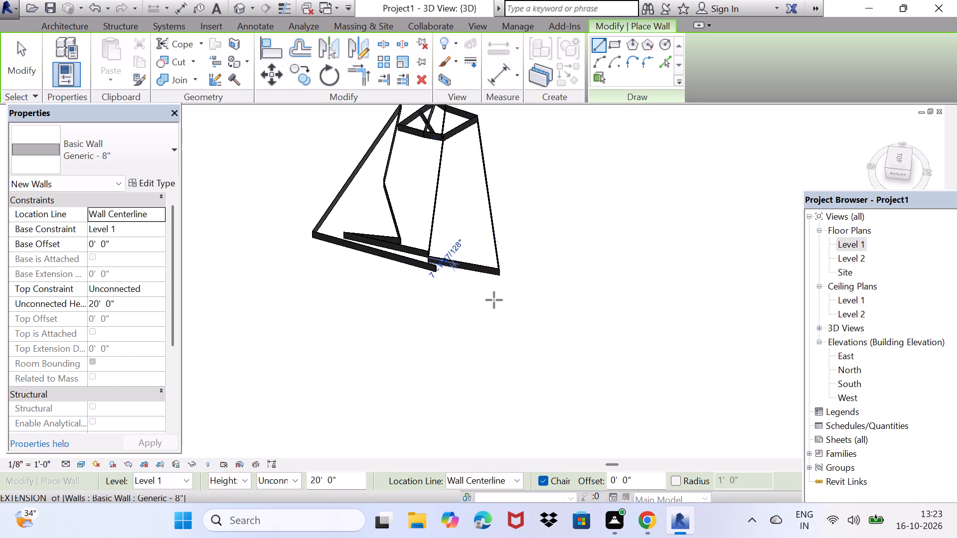
middle_click_drag(466, 281, 493, 420)
scroll(485, 401, "up", 2)
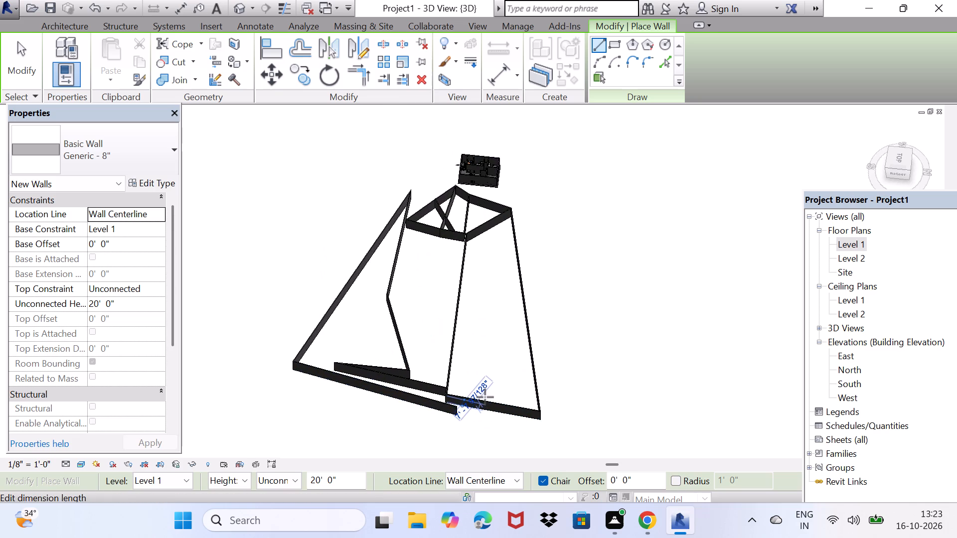
middle_click_drag(484, 397, 518, 336)
key("space")
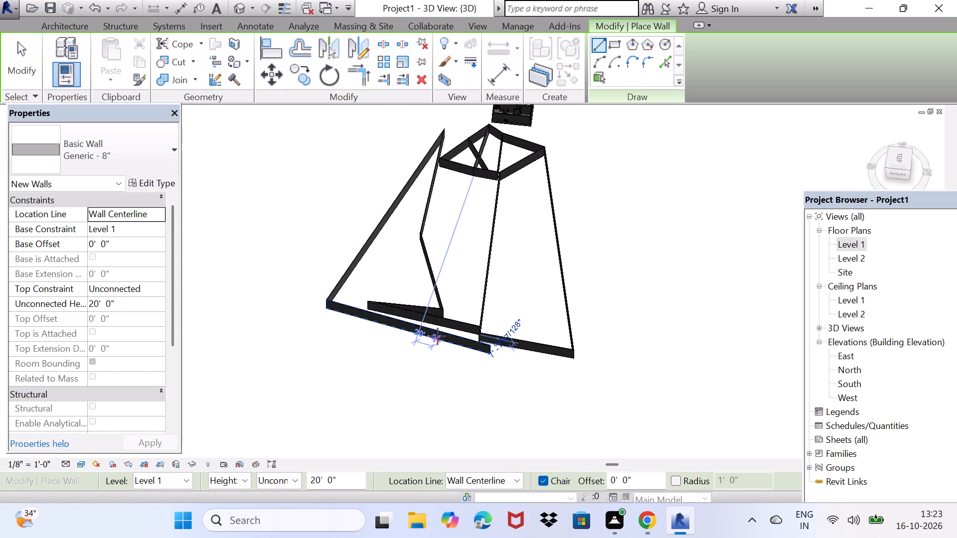
key("Escape")
key("Escape")
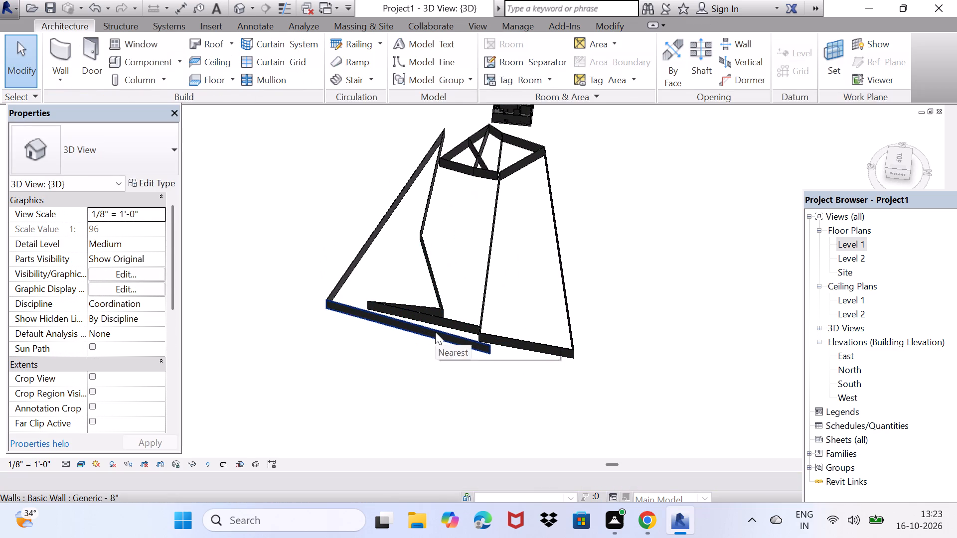
left_click(435, 332)
middle_click_drag(448, 260, 444, 273)
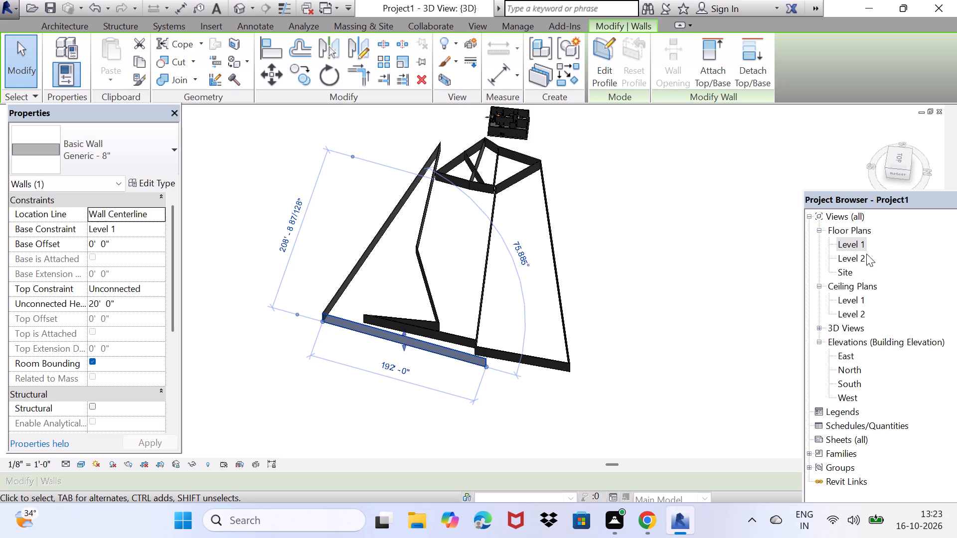
Open the Level 1 floor plan.
double_click(864, 247)
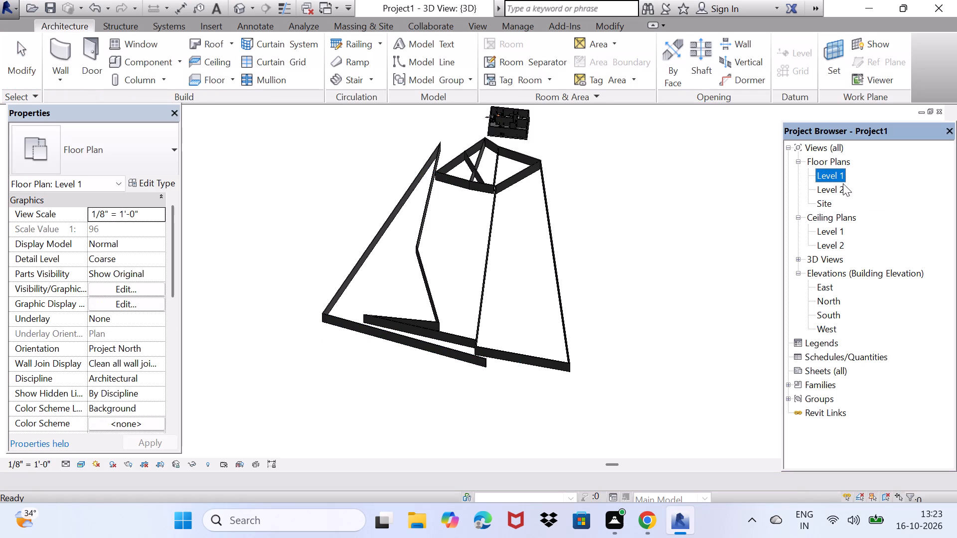
double_click(843, 179)
Delete the straight wall between the small enclosure and the adjoining triangle, and the triangle's diagonal wall farther from the house.
scroll(422, 357, "down", 7)
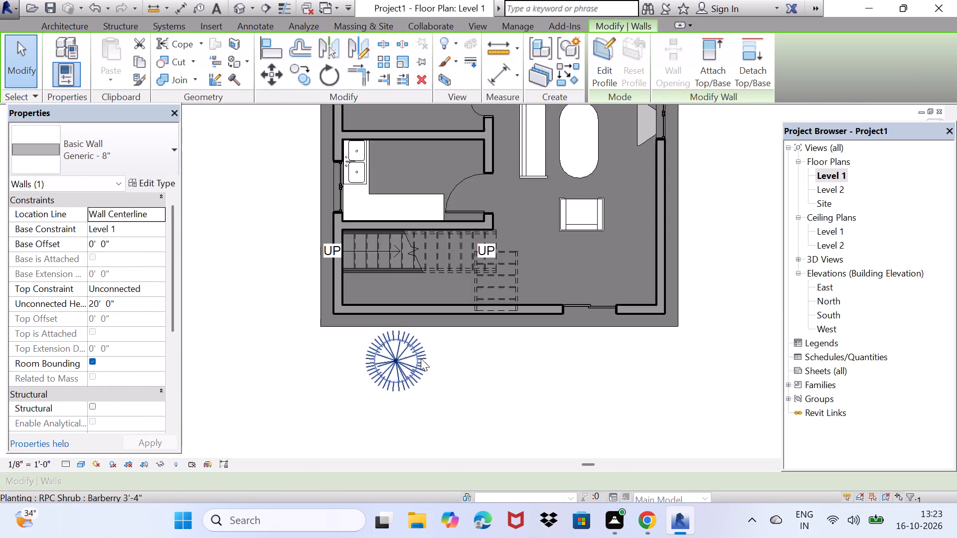
scroll(421, 358, "down", 3)
scroll(473, 356, "down", 10)
middle_click_drag(464, 361, 389, 331)
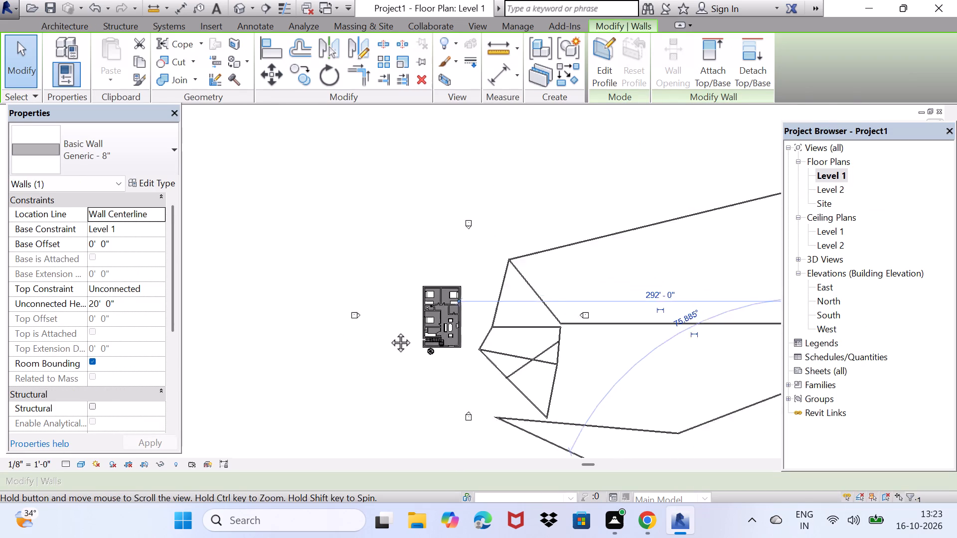
middle_click_drag(389, 331, 307, 306)
left_click(394, 283)
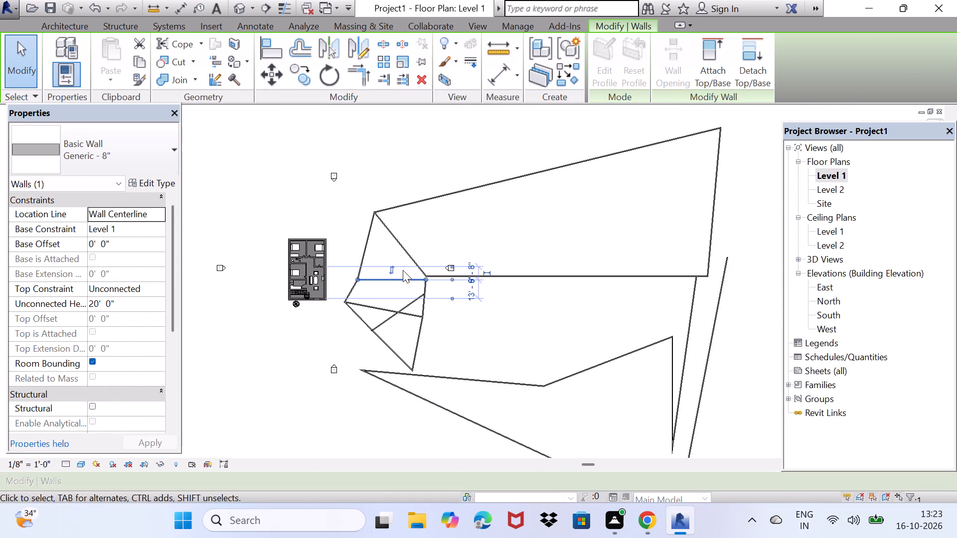
key("Delete")
left_click(419, 265)
key("Delete")
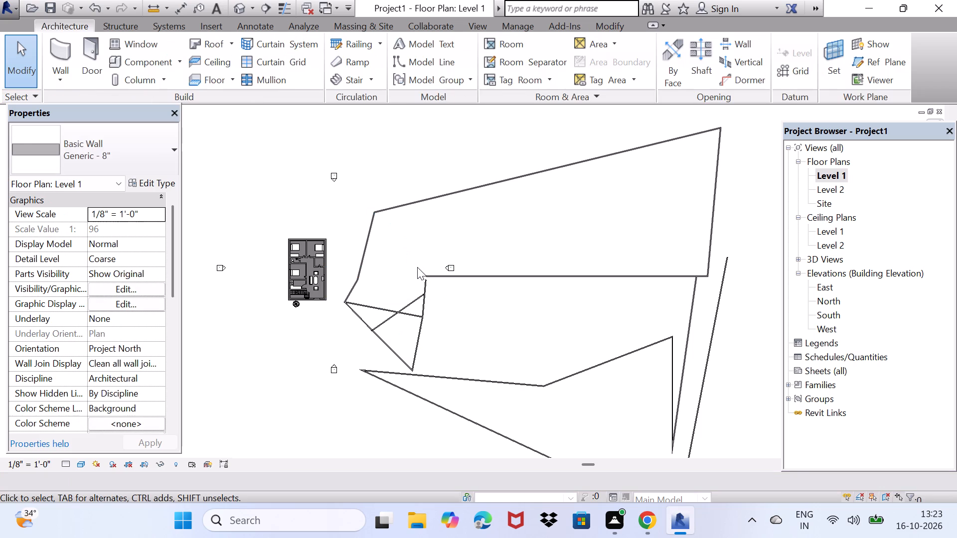
Delete the two long walls of the large enclosure and the angled outer wall of the triangle nearest the house.
left_click(417, 267)
left_click(428, 277)
key("Delete")
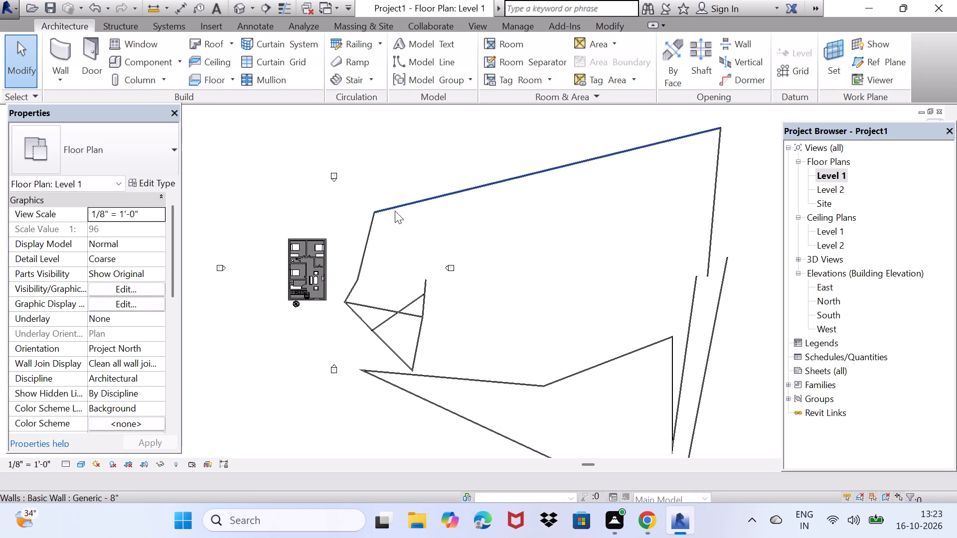
left_click(395, 211)
key("Delete")
key("Delete")
left_click(371, 227)
left_click(371, 227)
key("Delete")
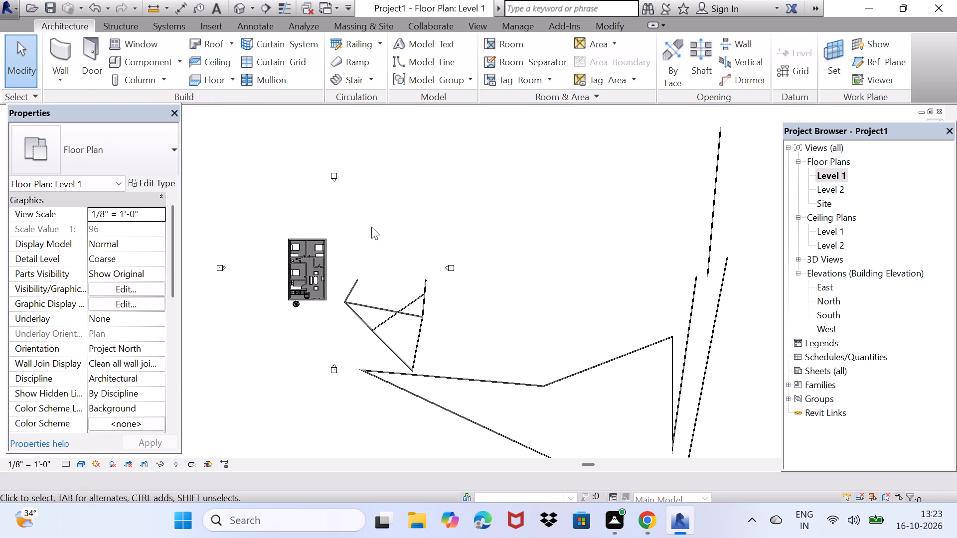
Delete the small enclosure's walls meeting at the corner nearest the house and the diagonal wall crossing its interior.
left_click(347, 295)
key("Delete")
left_click(359, 304)
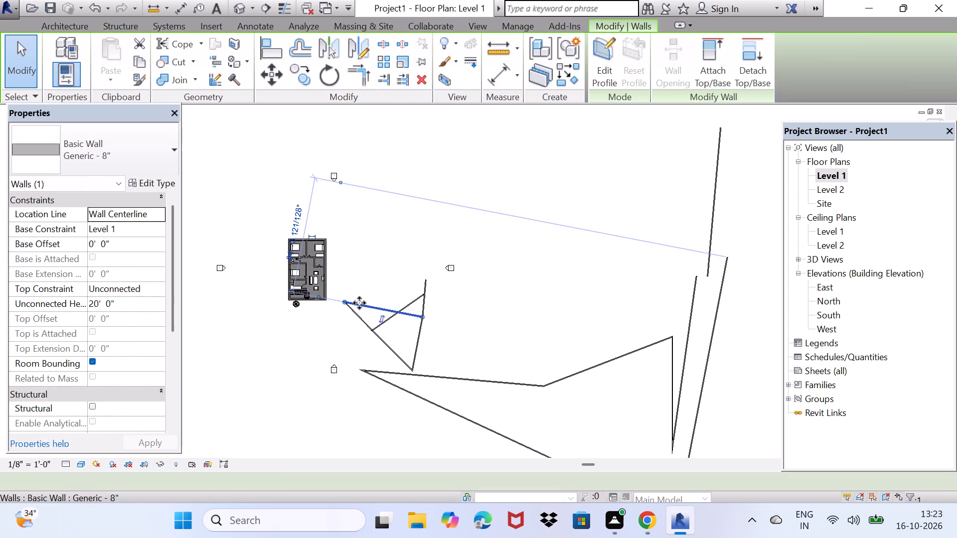
key("Delete")
left_click(360, 316)
key("Delete")
left_click(384, 323)
key("Delete")
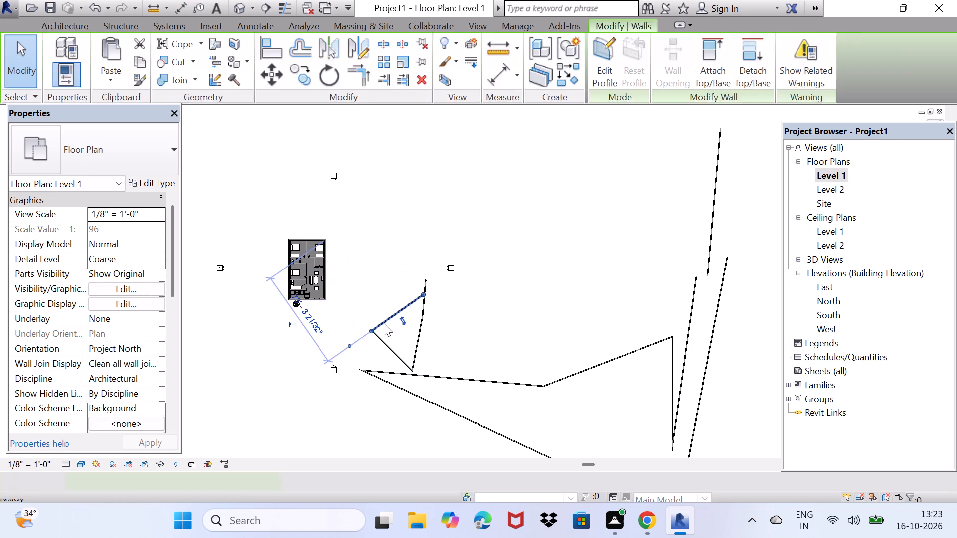
Delete the small enclosure's remaining far-side walls, the leftover overlapping diagonal, and the last sloping wall segment.
left_click(421, 324)
key("Delete")
left_click(425, 311)
key("Delete")
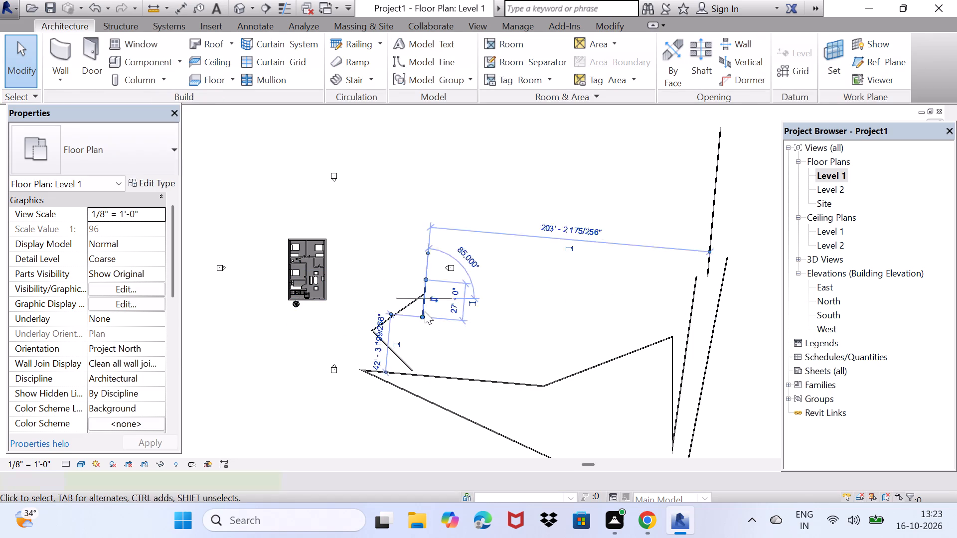
left_click(418, 304)
key("Delete")
left_click(396, 352)
key("Delete")
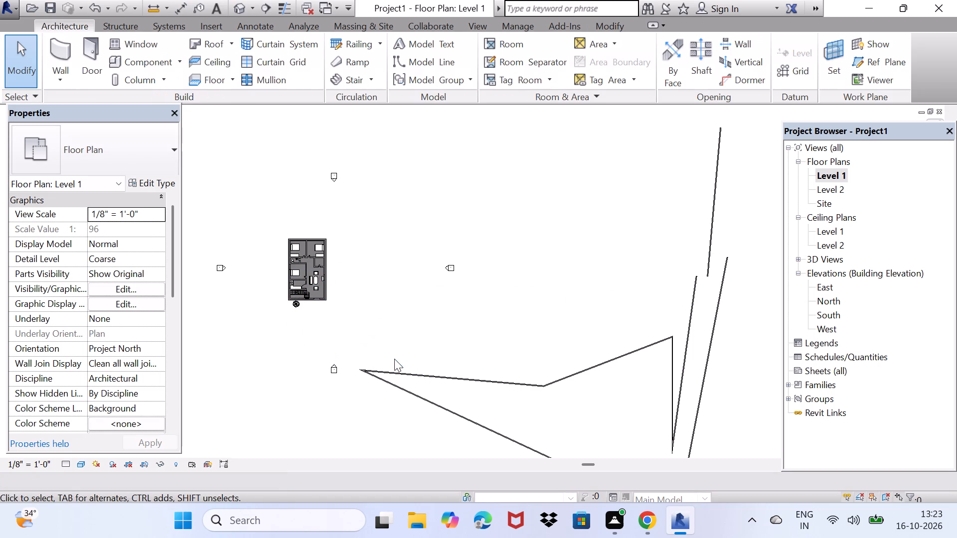
Delete the 132' and 252' walls that meet at a sharp point south-east of the house.
left_click(396, 371)
key("Delete")
scroll(401, 377, "down", 4)
middle_click_drag(416, 400, 332, 332)
scroll(366, 359, "up", 3)
left_click(390, 344)
key("Delete")
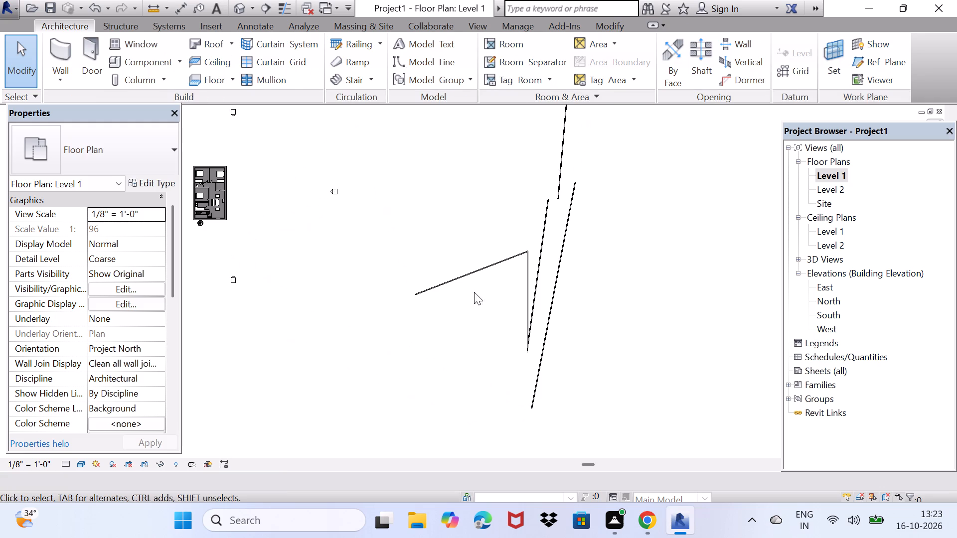
Delete the three connected zigzag walls south-east of the house: the sloping wall, the vertical wall and the slanted wall joining it.
key("BackSpace")
key("Delete")
left_click(463, 277)
left_click(463, 277)
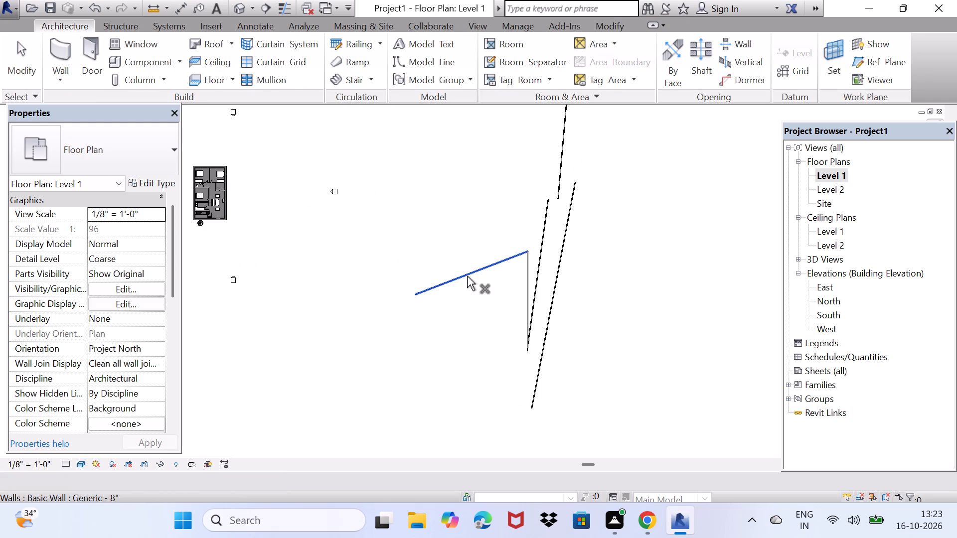
left_click(466, 276)
key("Escape")
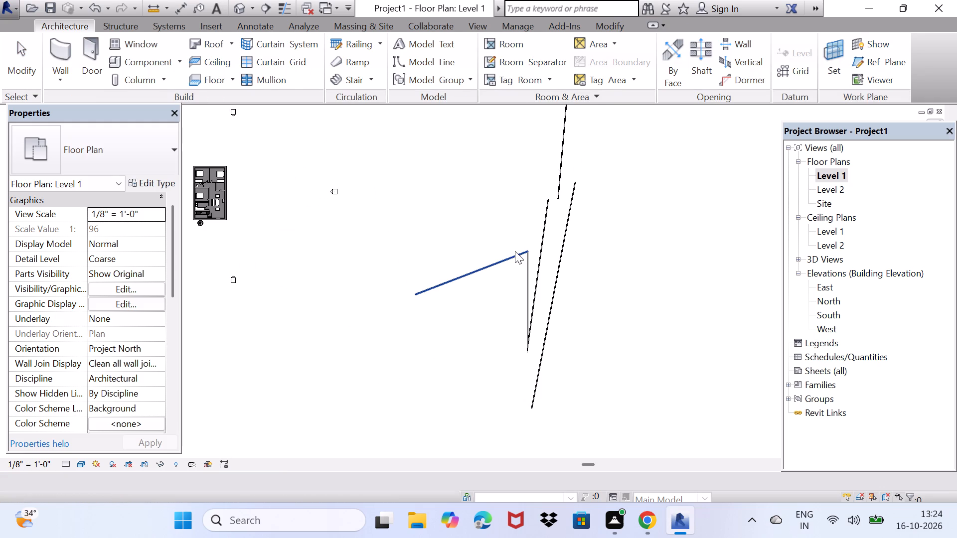
left_click(515, 255)
key("Delete")
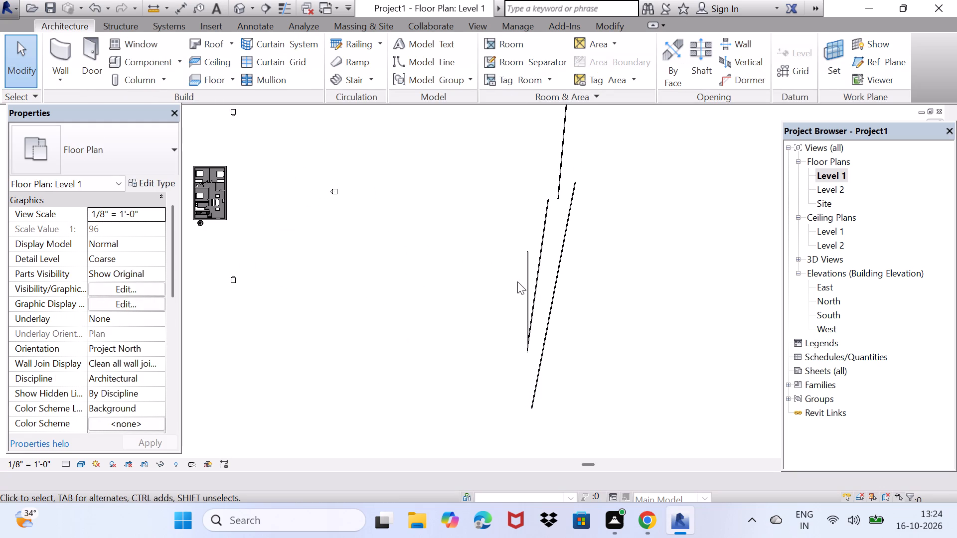
left_click(526, 276)
key("Delete")
left_click(538, 269)
key("Delete")
Delete the last two long, steeply slanted practice walls east of the house.
left_click(561, 262)
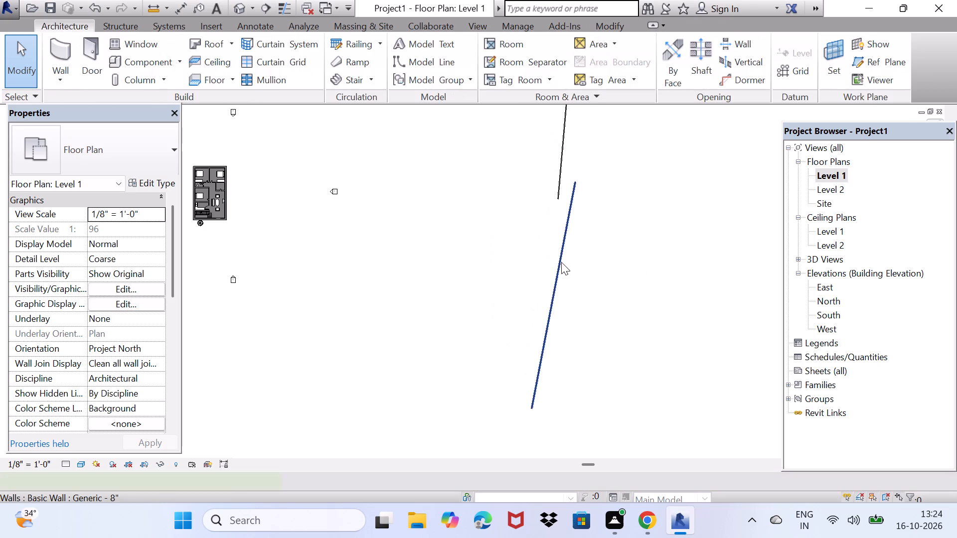
key("Delete")
left_click(562, 189)
key("Delete")
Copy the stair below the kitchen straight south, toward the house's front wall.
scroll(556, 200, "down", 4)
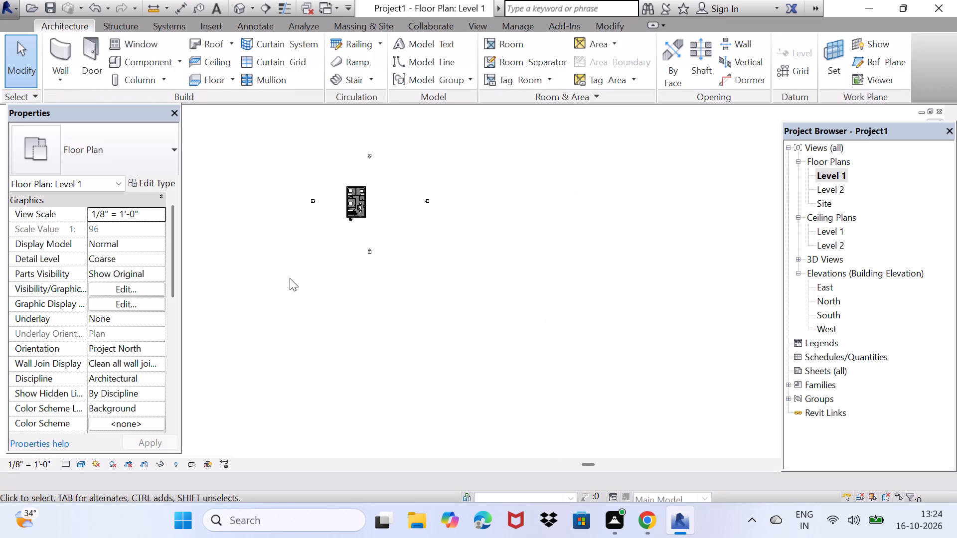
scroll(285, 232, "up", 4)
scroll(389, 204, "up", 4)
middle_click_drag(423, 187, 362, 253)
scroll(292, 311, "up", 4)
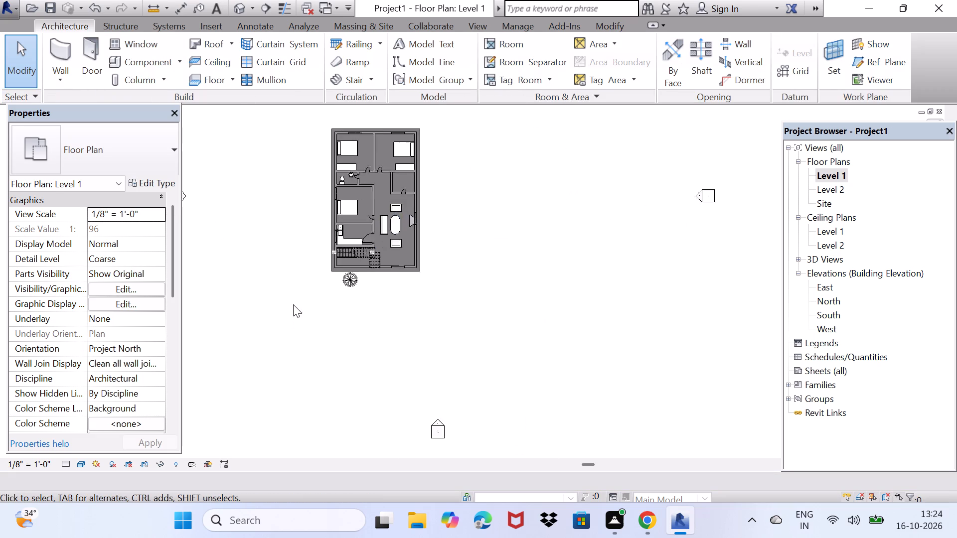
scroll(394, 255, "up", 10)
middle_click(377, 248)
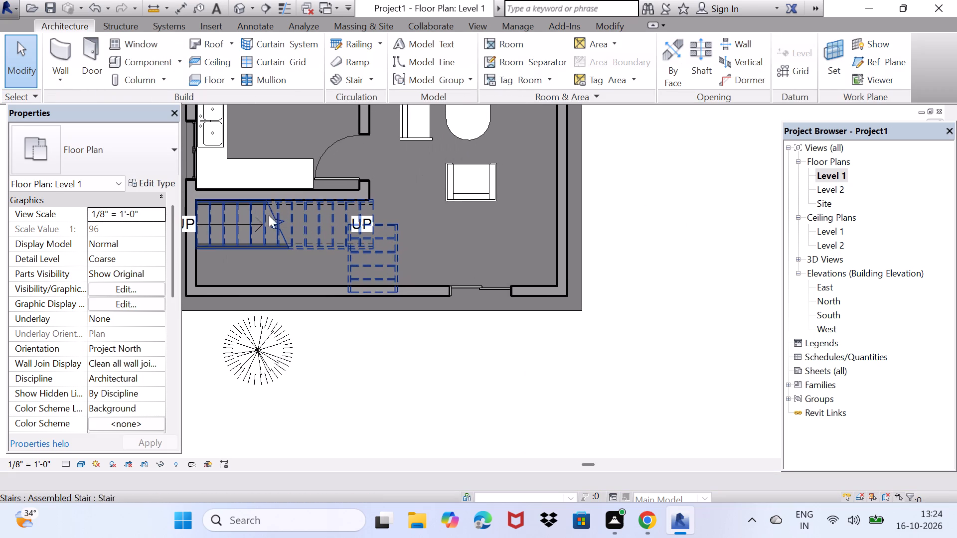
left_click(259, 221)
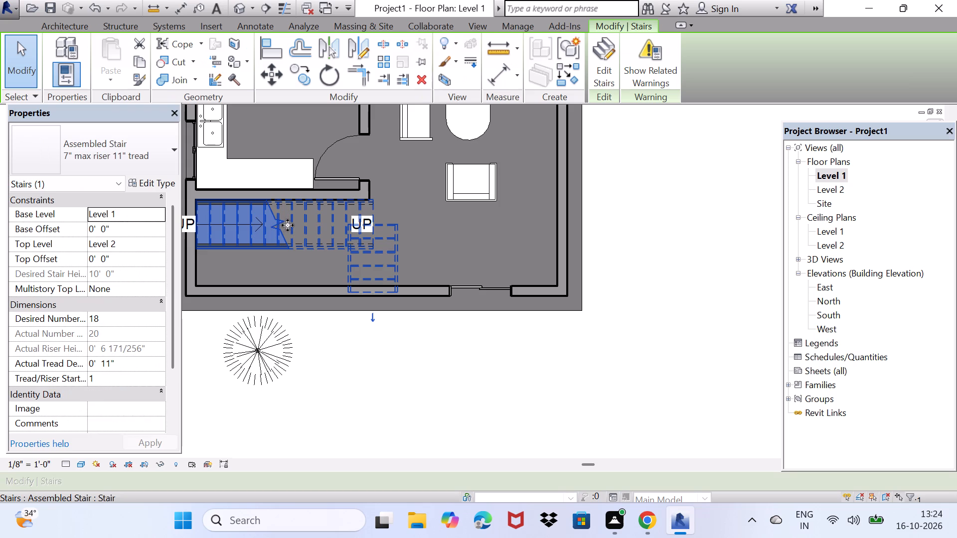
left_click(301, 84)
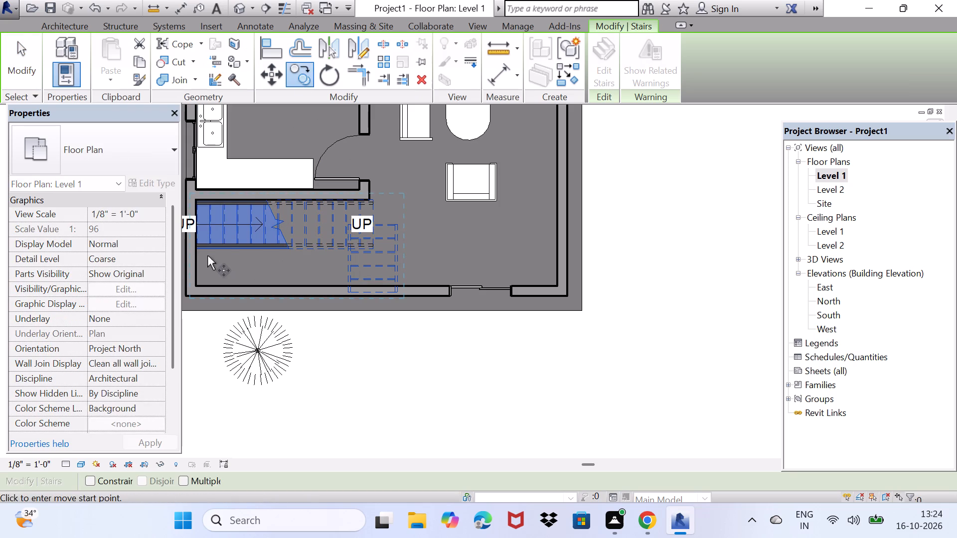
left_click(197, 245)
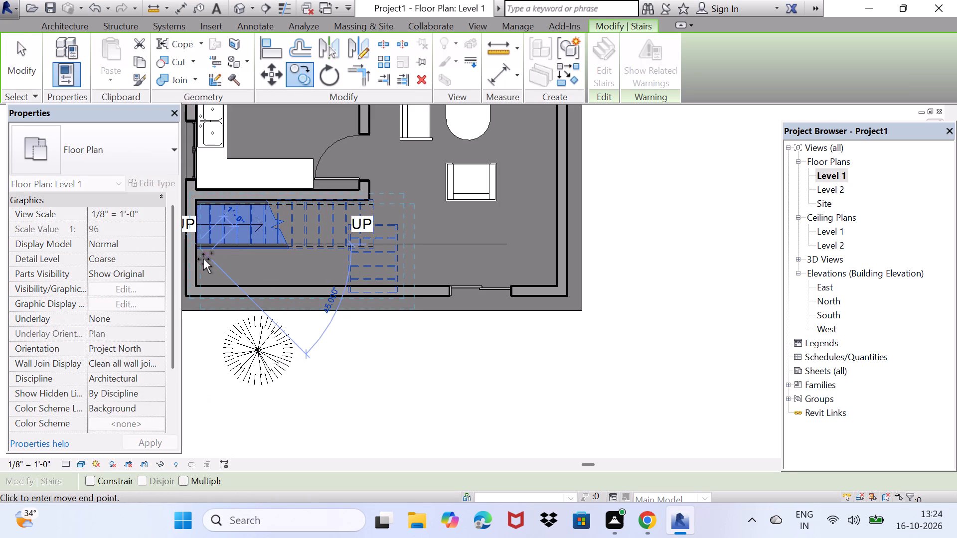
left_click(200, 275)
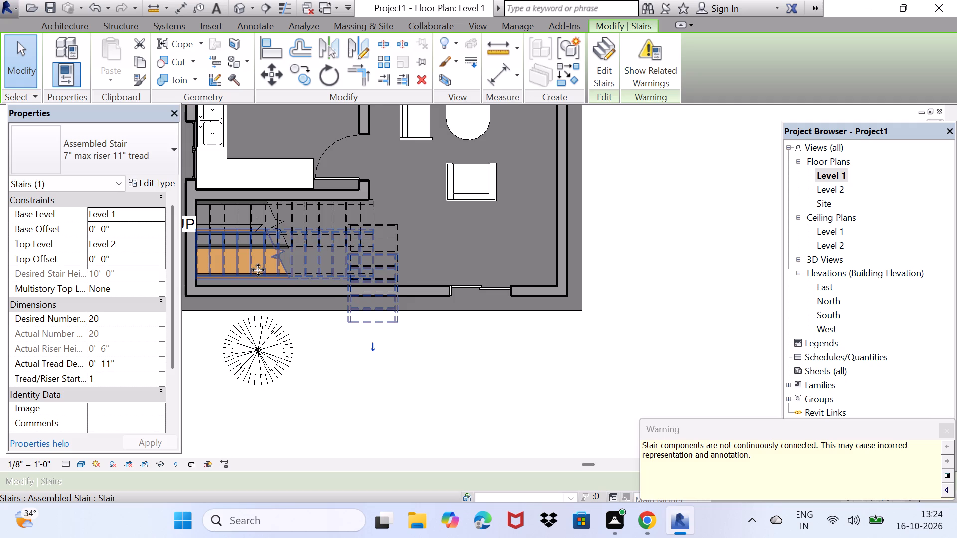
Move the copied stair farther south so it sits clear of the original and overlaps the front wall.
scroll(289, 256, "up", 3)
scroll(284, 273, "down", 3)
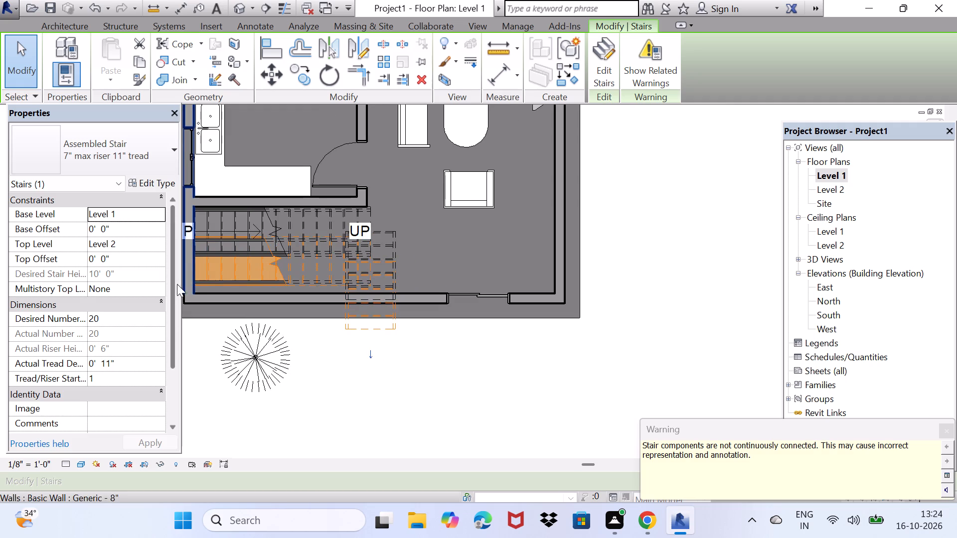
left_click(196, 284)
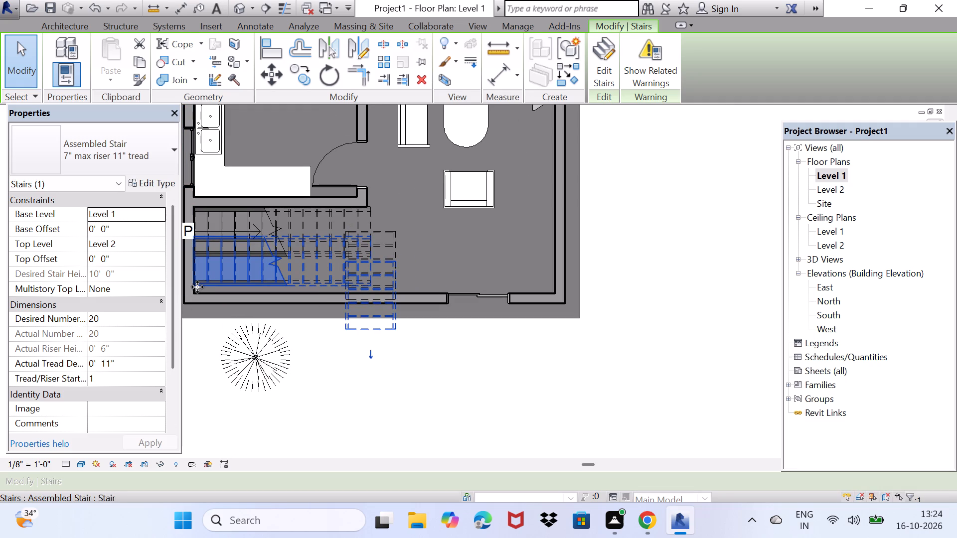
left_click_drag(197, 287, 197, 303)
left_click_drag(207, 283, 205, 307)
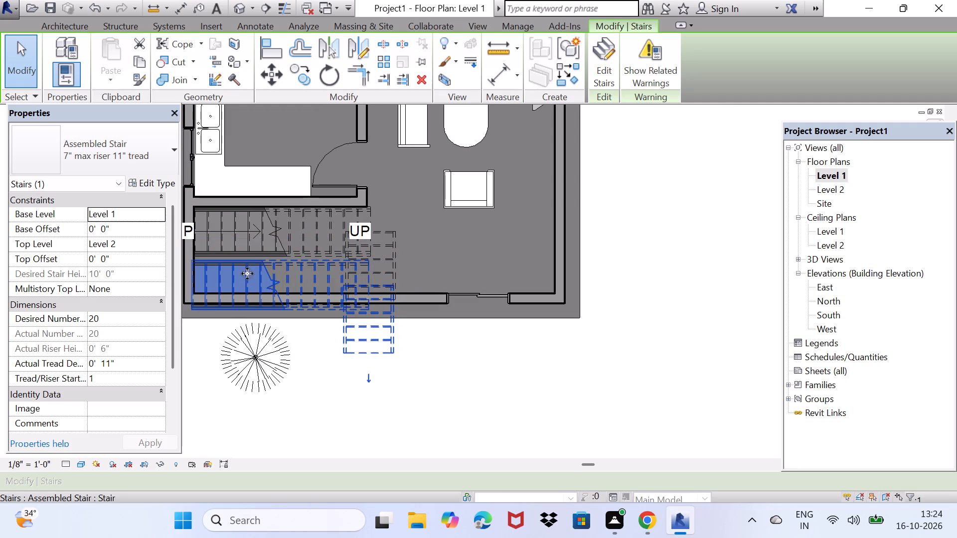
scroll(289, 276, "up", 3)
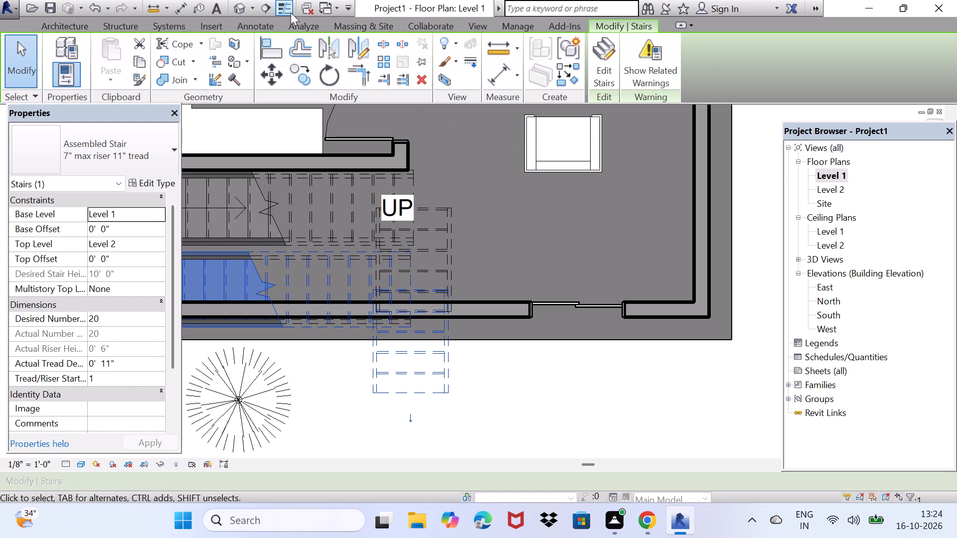
Open the 3D view and examine how the original and copied stairs sit against the front wall.
left_click(241, 11)
scroll(562, 156, "up", 2)
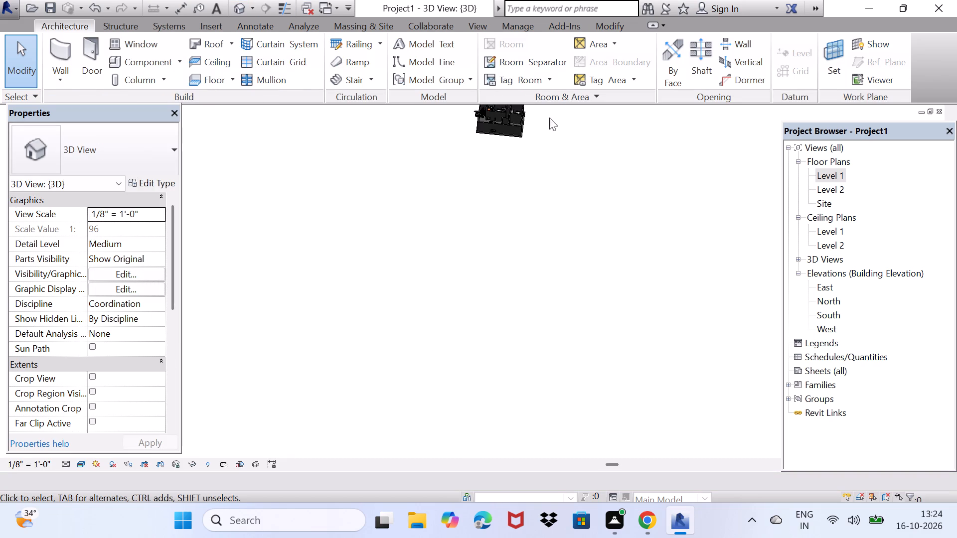
scroll(549, 118, "up", 1)
scroll(459, 126, "up", 2)
middle_click_drag(468, 120, 471, 183)
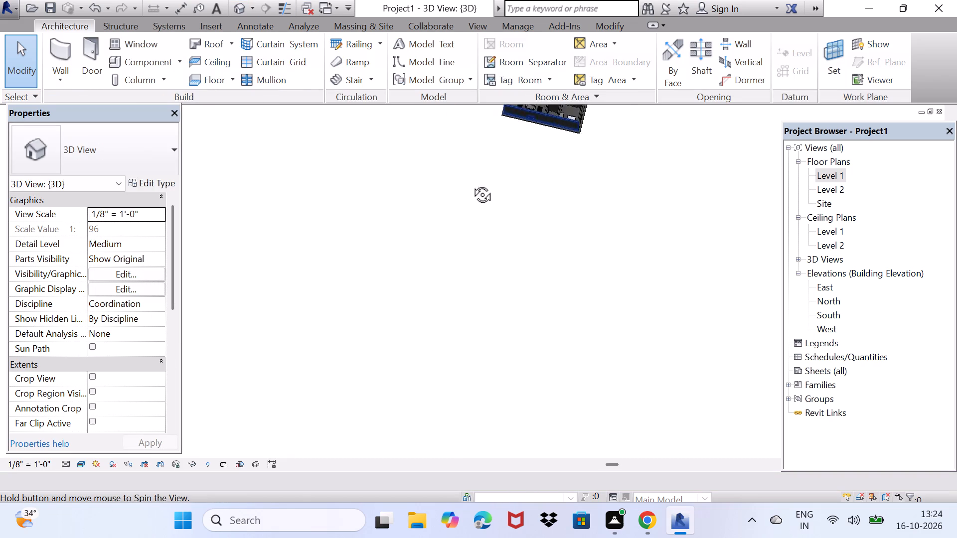
middle_click_drag(471, 183, 454, 380)
scroll(458, 378, "down", 3)
scroll(455, 332, "down", 3)
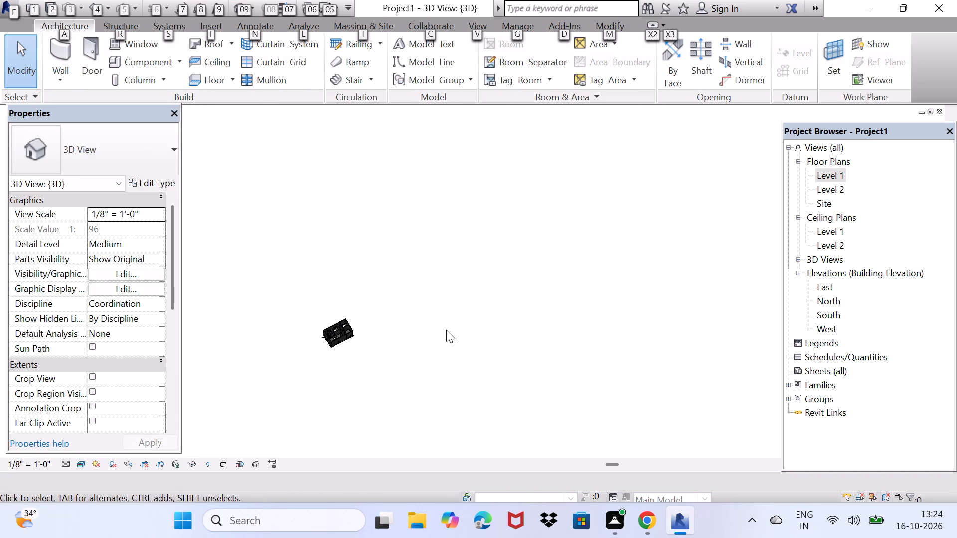
scroll(446, 330, "down", 3)
scroll(349, 341, "up", 16)
scroll(300, 350, "up", 1)
middle_click_drag(300, 350, 301, 354)
scroll(307, 350, "up", 2)
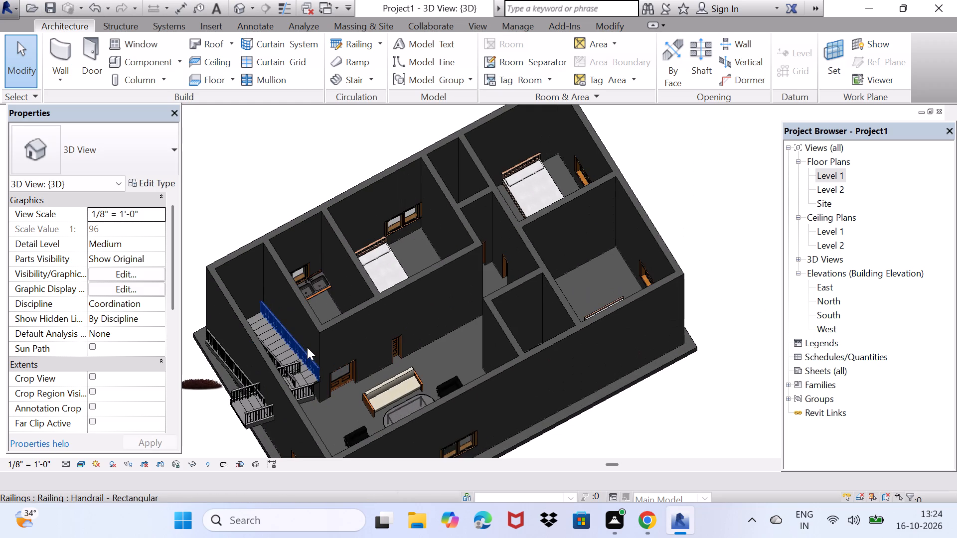
middle_click_drag(292, 351, 471, 332, "alt")
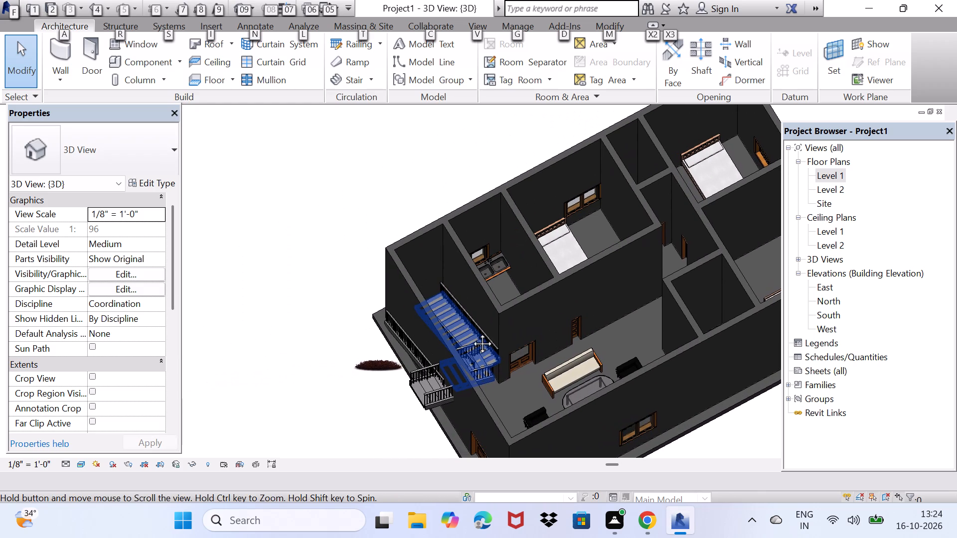
middle_click_drag(471, 332, 465, 344, "alt")
scroll(580, 285, "up", 7)
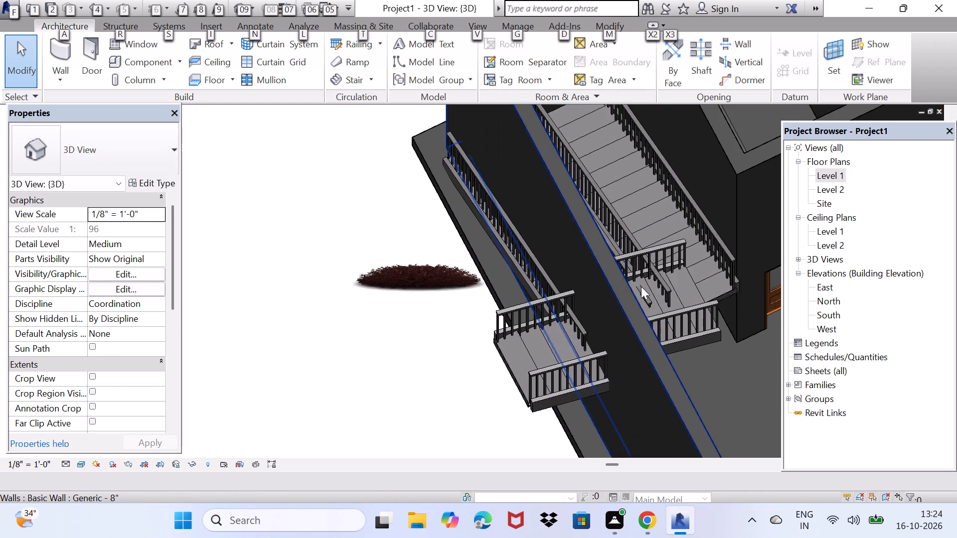
middle_click_drag(654, 294, 622, 308)
key("space")
key("space")
key("space")
key("space")
key("space")
key("space")
key("space")
key("space")
key("space")
key("space")
key("space")
key("space")
key("space")
key("space")
key("space")
key("space")
key("space")
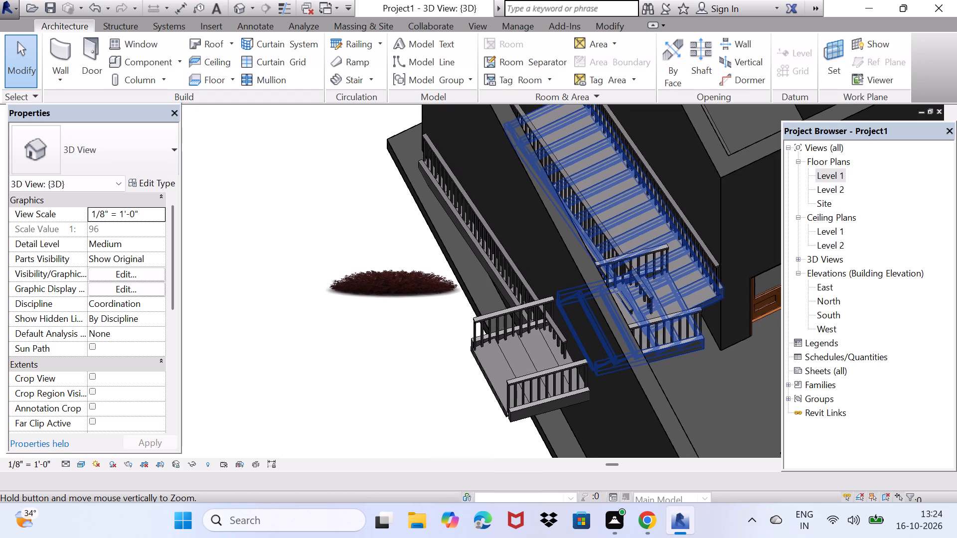
middle_click_drag(622, 308, 589, 319)
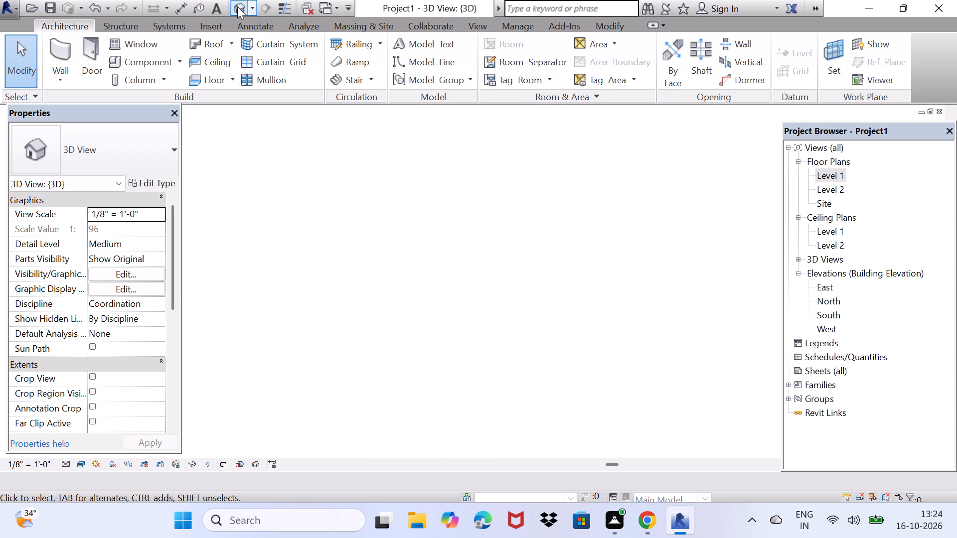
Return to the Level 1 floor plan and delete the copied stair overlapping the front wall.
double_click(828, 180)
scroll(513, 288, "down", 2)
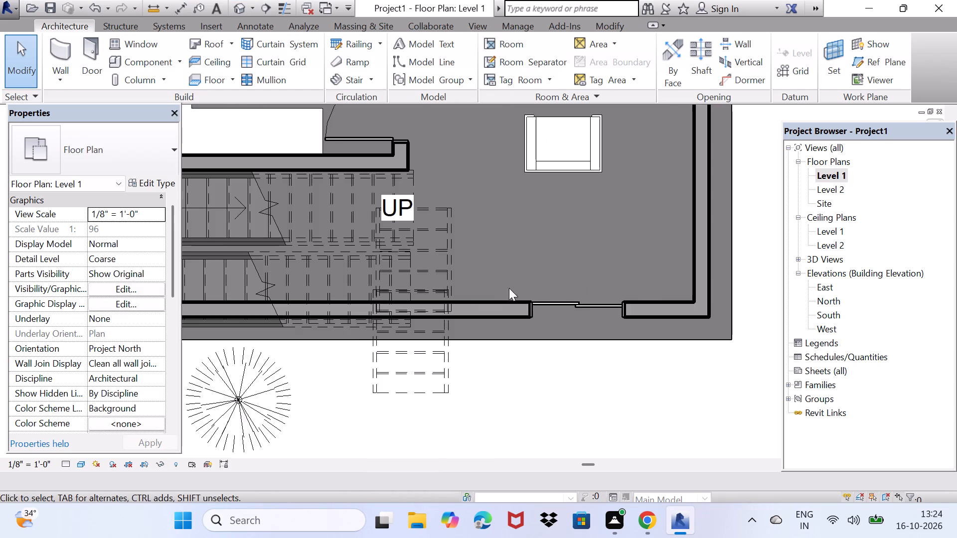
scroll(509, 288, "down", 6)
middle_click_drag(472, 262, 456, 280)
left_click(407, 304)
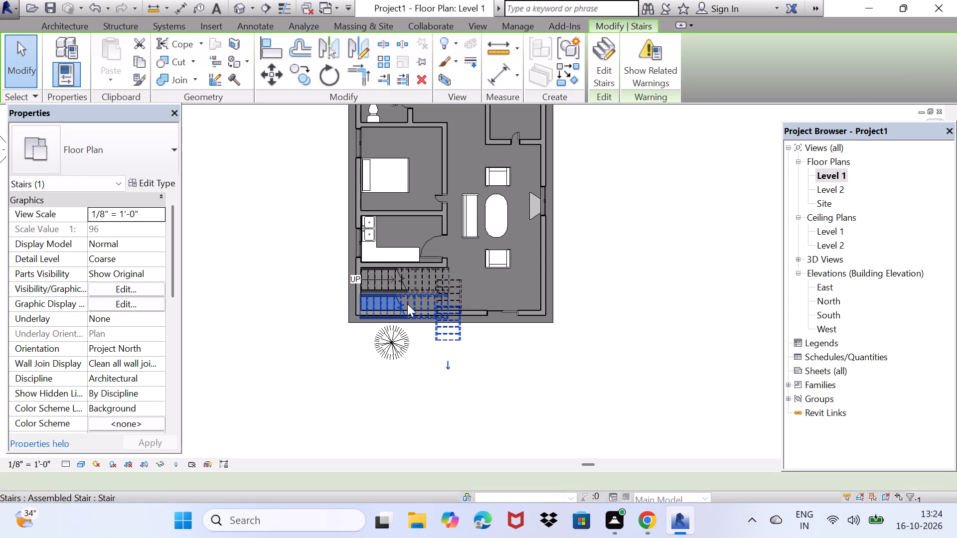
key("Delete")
Delete the original L-shaped stair below the kitchen.
left_click(442, 303)
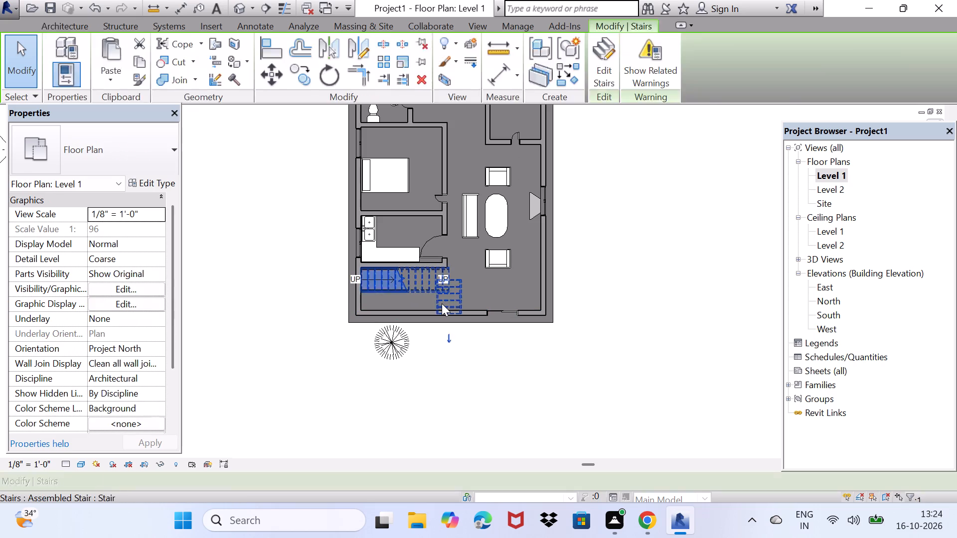
key("Delete")
Start a new stair below the kitchen with an 11'-0" run going east from the west exterior wall.
scroll(432, 300, "up", 1)
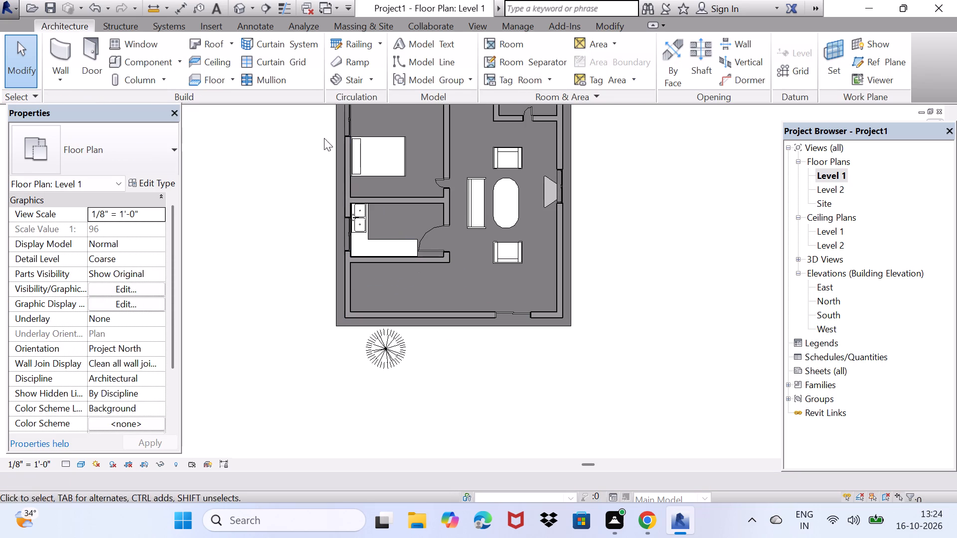
left_click(350, 86)
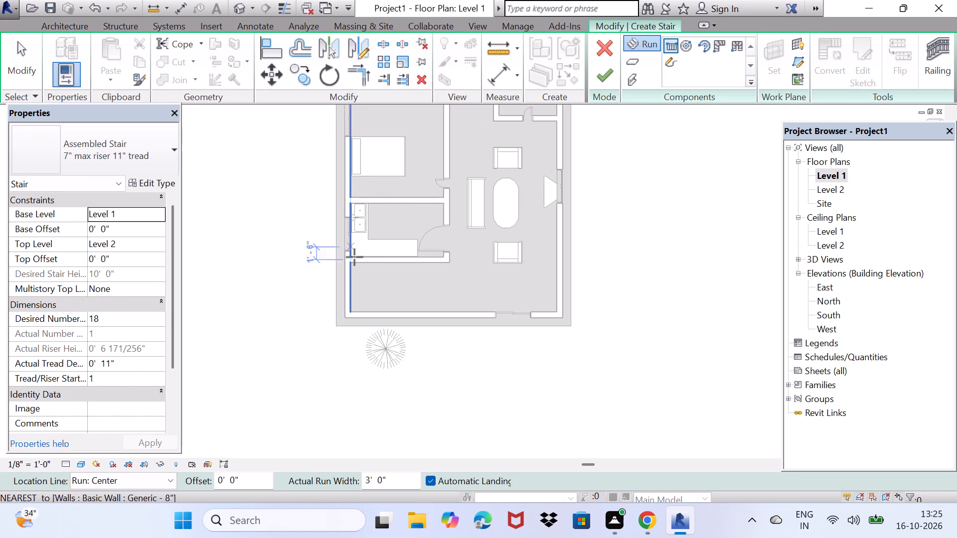
left_click(351, 282)
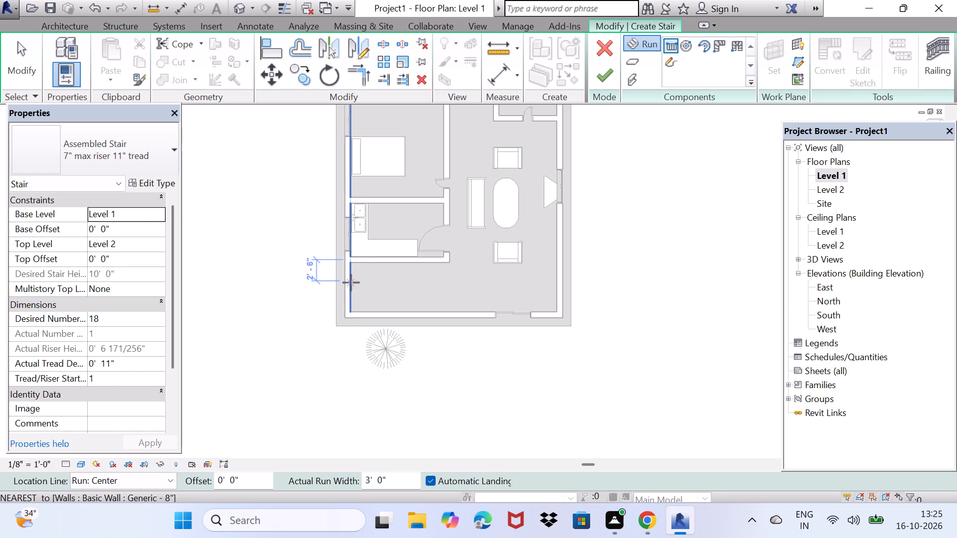
left_click(441, 280)
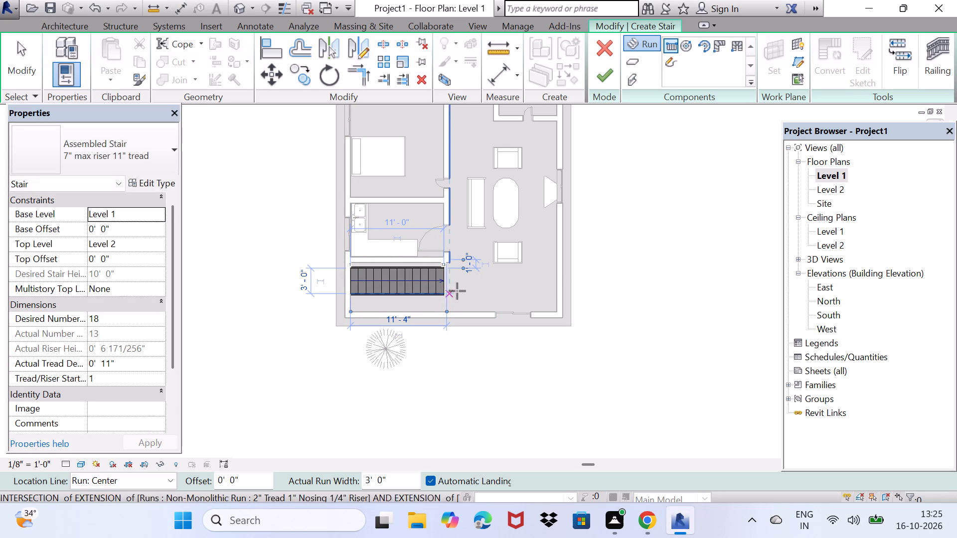
Add a 0'-11" run turning south past the first run's end, and a third run heading west from its end.
left_click(465, 289)
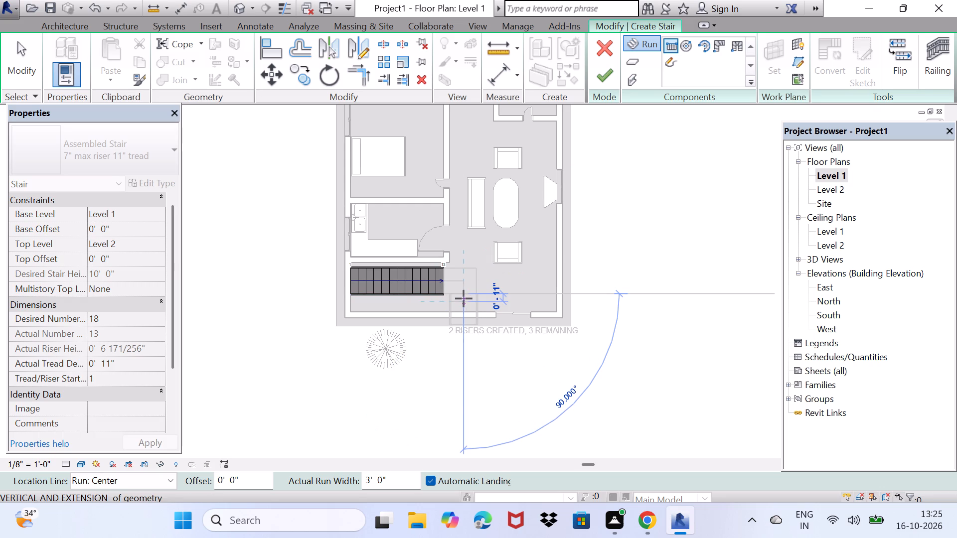
left_click(464, 298)
scroll(459, 302, "up", 3)
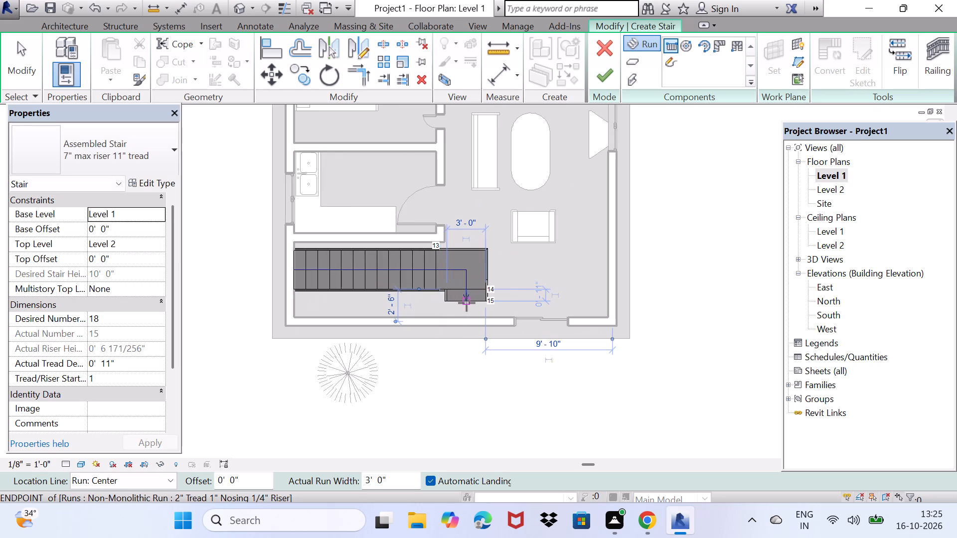
left_click(469, 302)
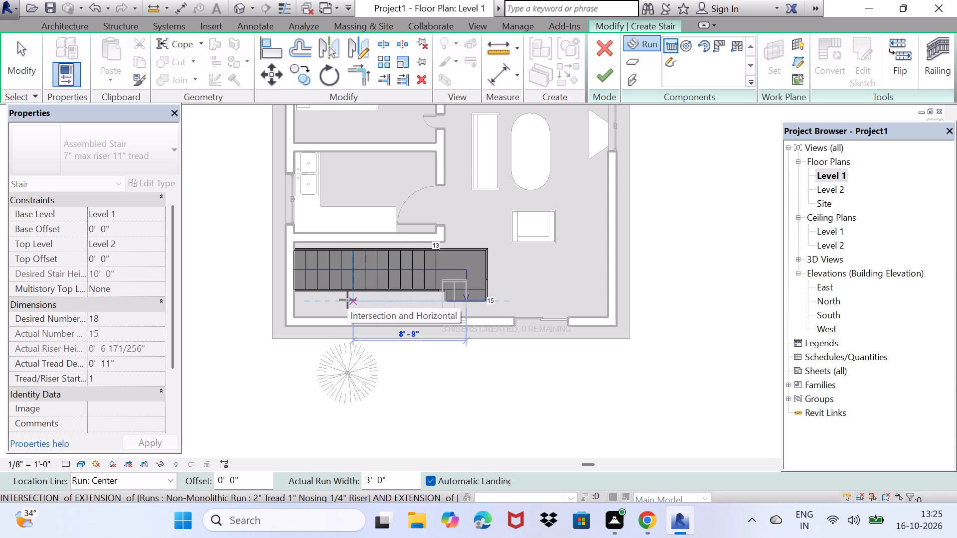
left_click(347, 300)
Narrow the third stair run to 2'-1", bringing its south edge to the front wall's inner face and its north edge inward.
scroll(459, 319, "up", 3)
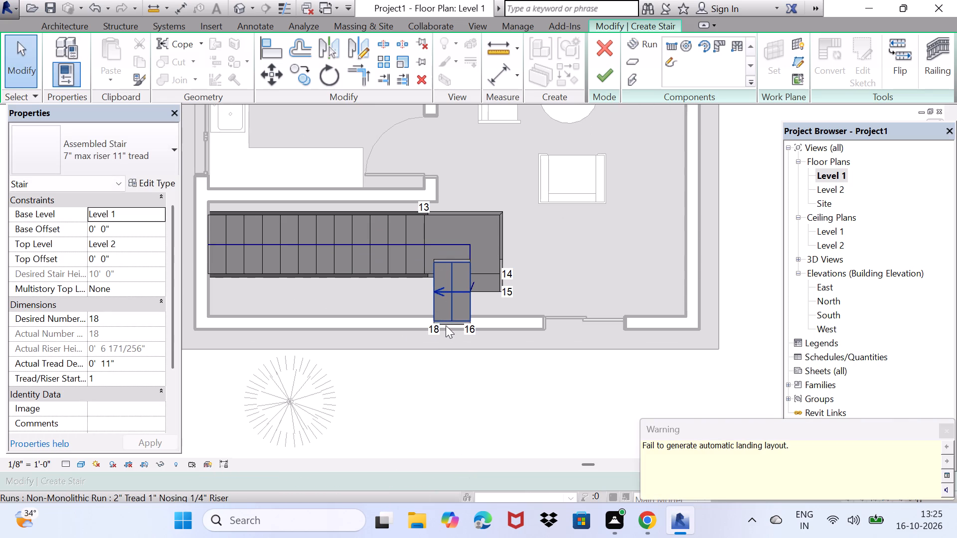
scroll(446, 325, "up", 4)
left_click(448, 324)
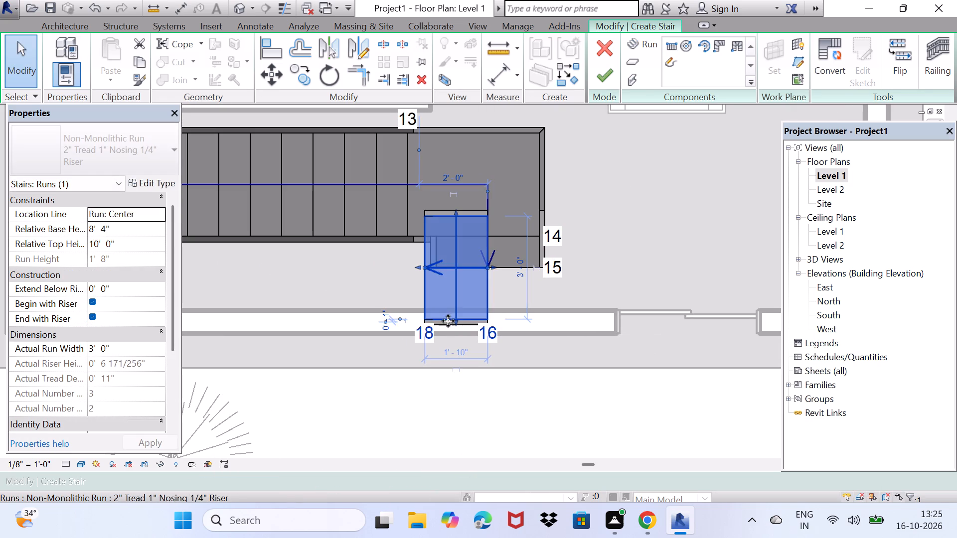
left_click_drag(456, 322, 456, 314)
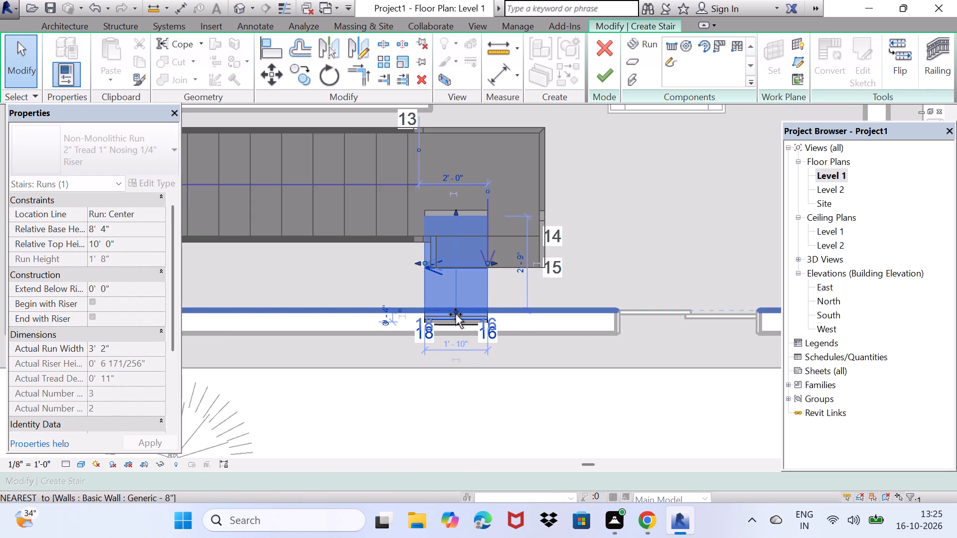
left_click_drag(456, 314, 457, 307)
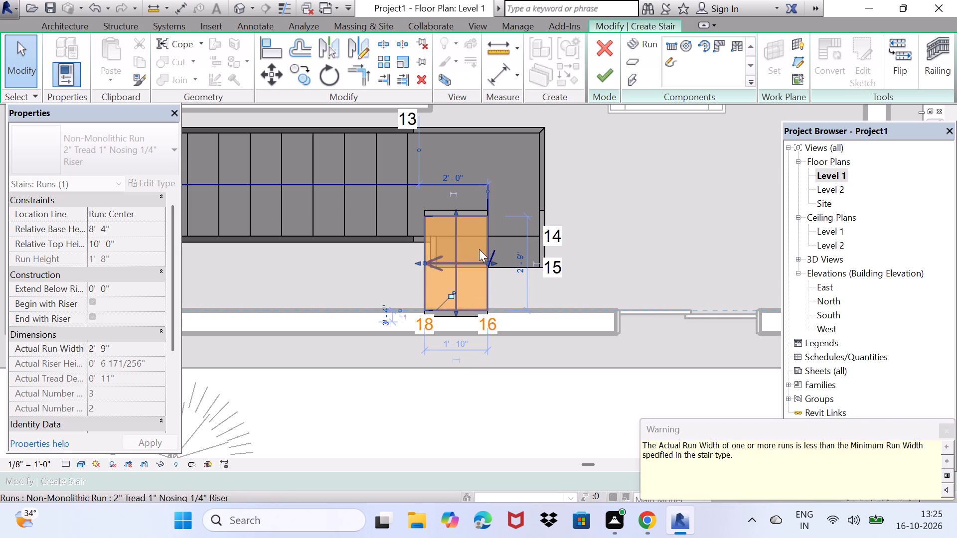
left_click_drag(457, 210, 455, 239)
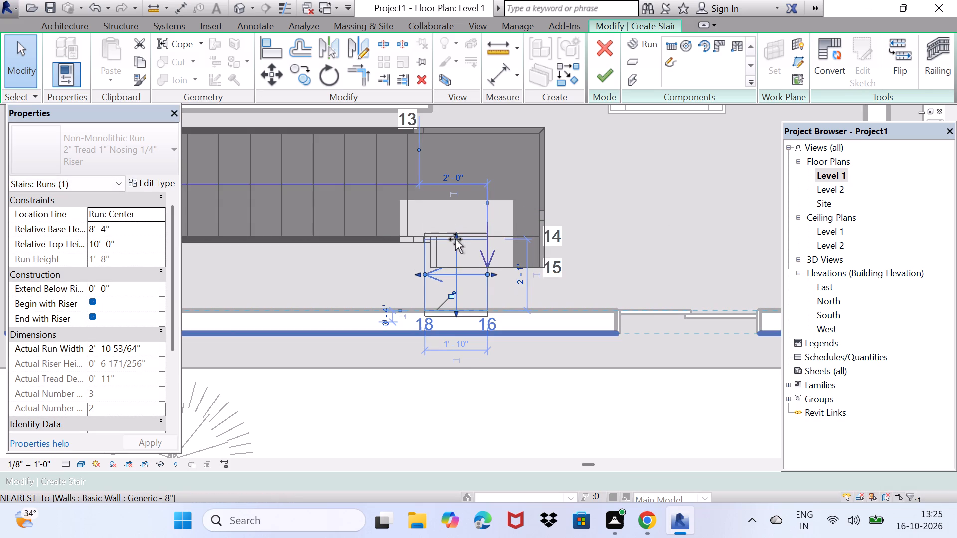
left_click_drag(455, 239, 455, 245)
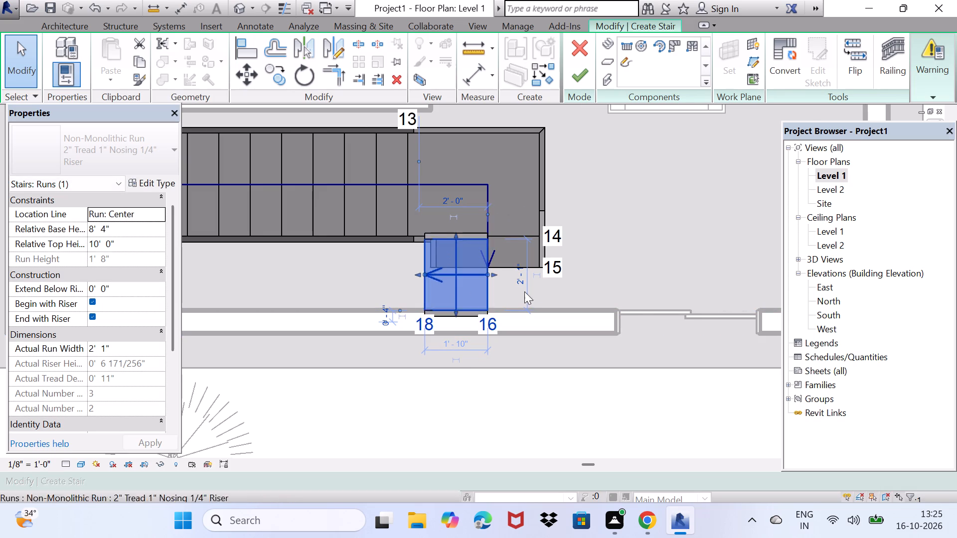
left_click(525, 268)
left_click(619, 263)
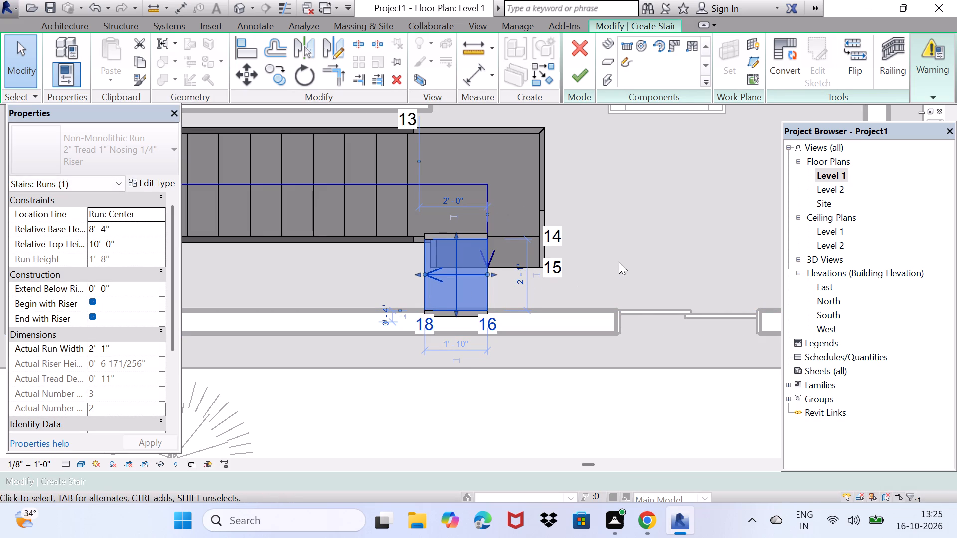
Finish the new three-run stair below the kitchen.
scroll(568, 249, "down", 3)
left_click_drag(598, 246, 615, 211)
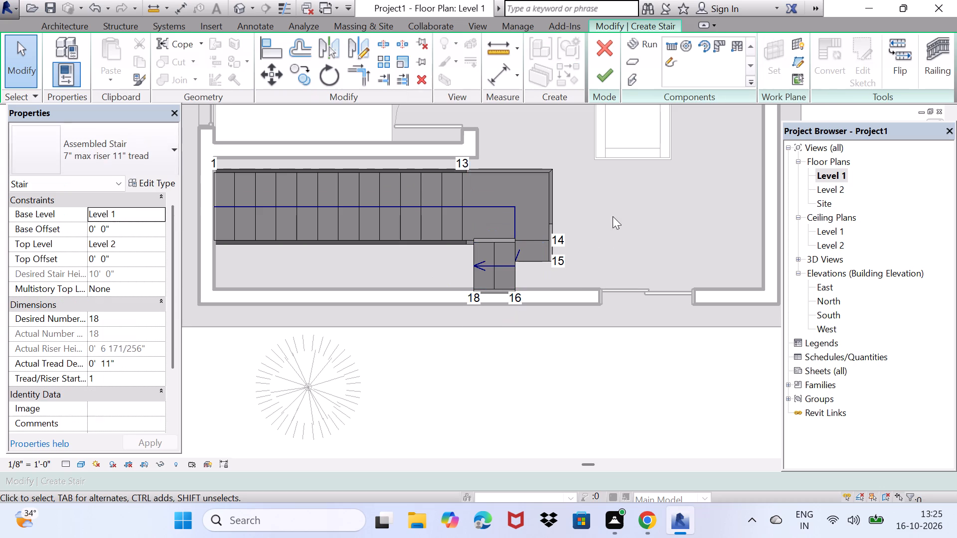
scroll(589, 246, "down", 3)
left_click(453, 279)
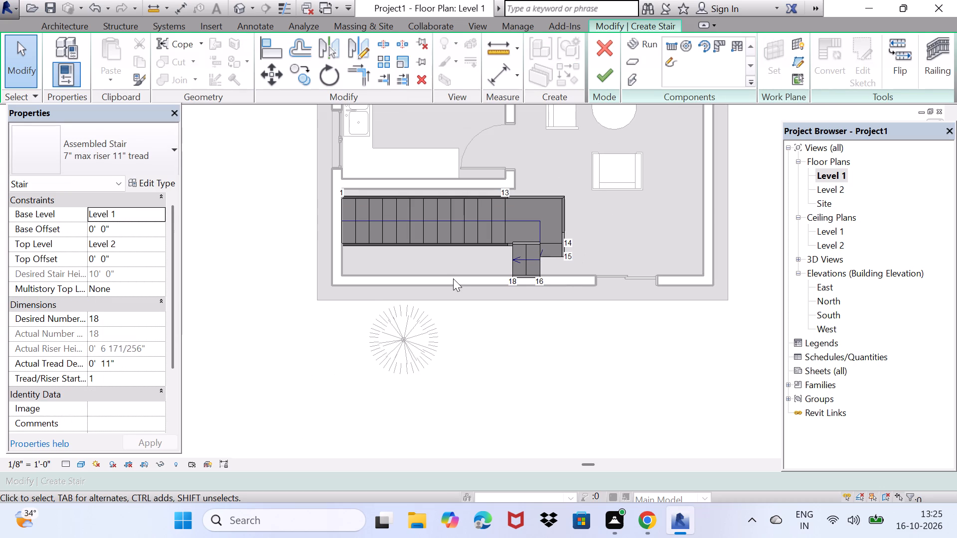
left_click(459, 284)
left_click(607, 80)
Nudge the front wall below the stair south until it is about 7'-10" from the kitchen's south wall.
scroll(485, 299, "up", 2)
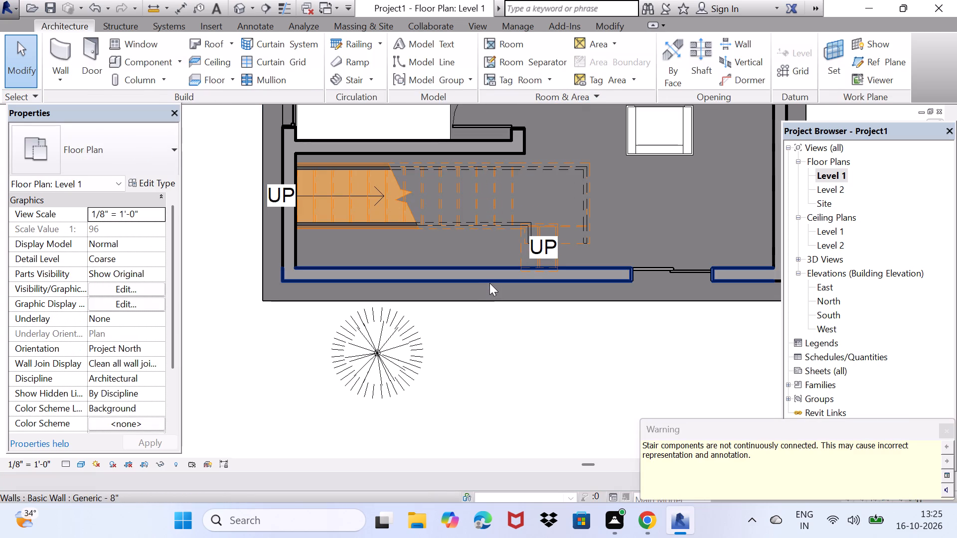
left_click(489, 282)
key("Down")
key("Down")
key("Down")
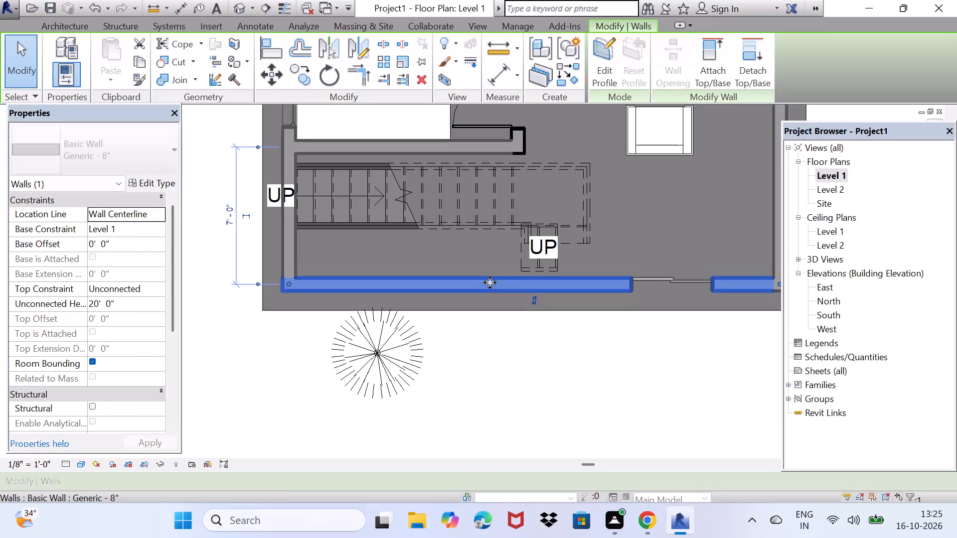
key("Down")
key("Down")
key("Down")
key("Down")
key("Down")
key("Down")
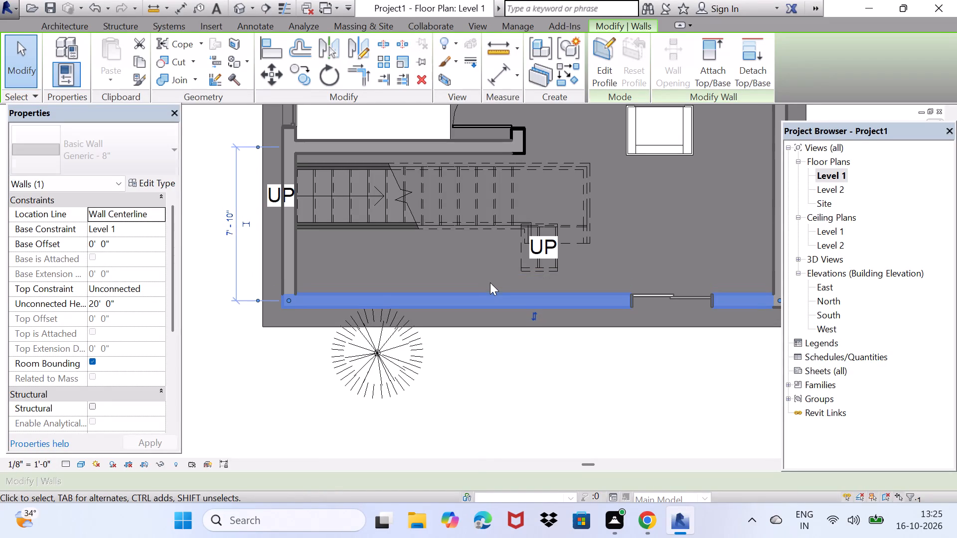
key("space")
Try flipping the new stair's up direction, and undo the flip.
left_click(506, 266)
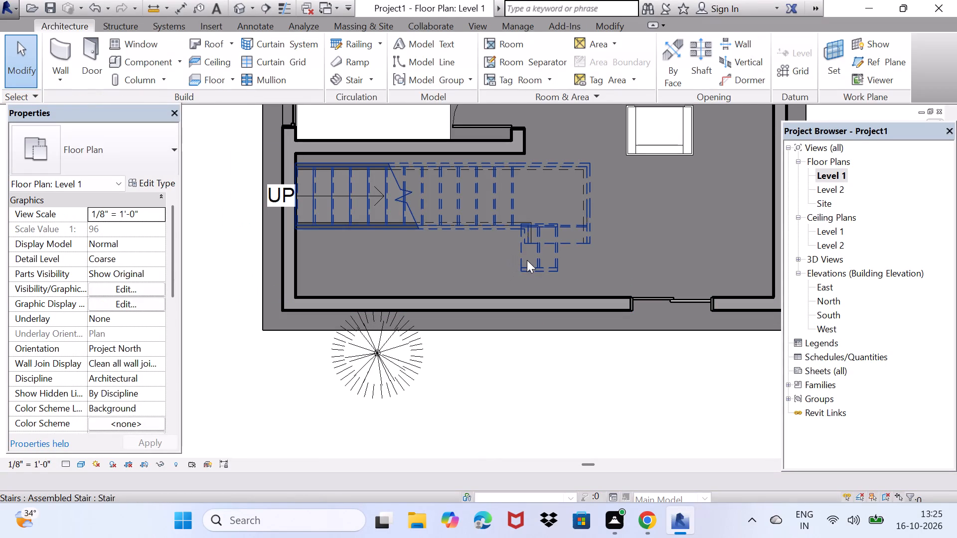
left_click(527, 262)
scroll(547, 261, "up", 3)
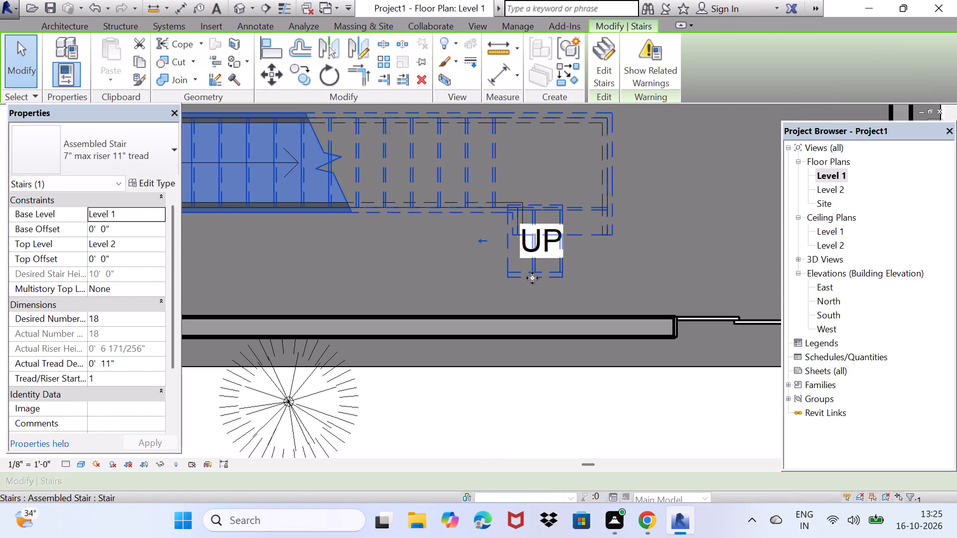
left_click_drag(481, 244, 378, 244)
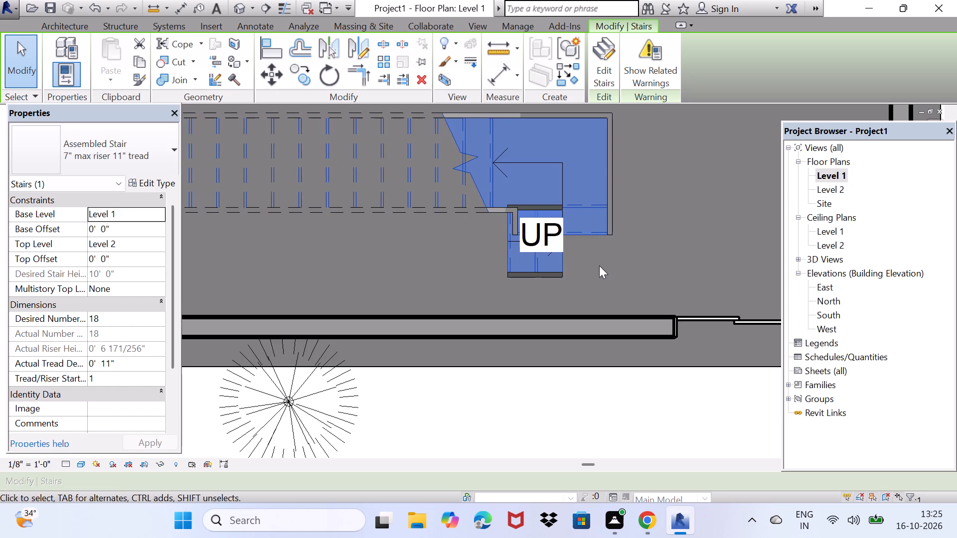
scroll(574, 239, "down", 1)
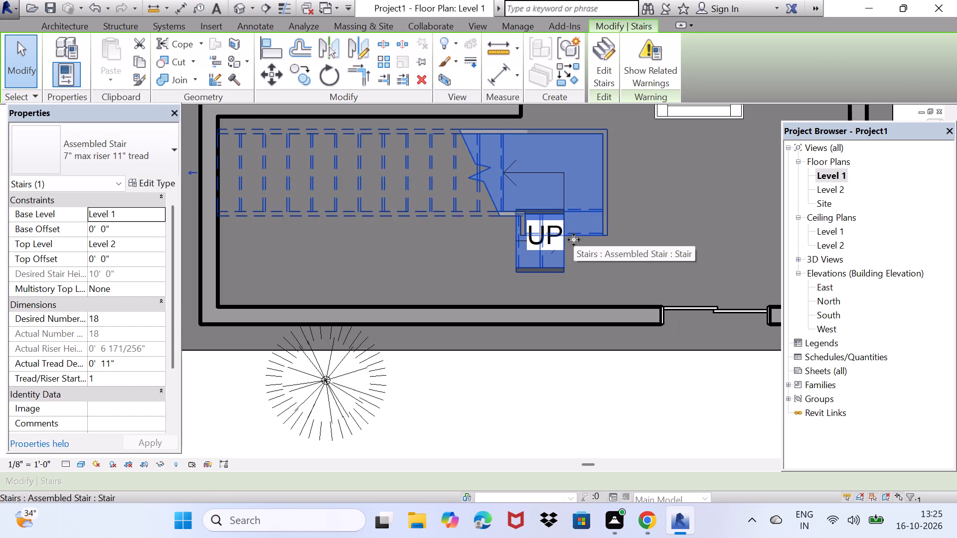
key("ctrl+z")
Delete the three-run stair below the kitchen.
scroll(550, 240, "down", 3, "ctrl")
scroll(538, 240, "down", 3)
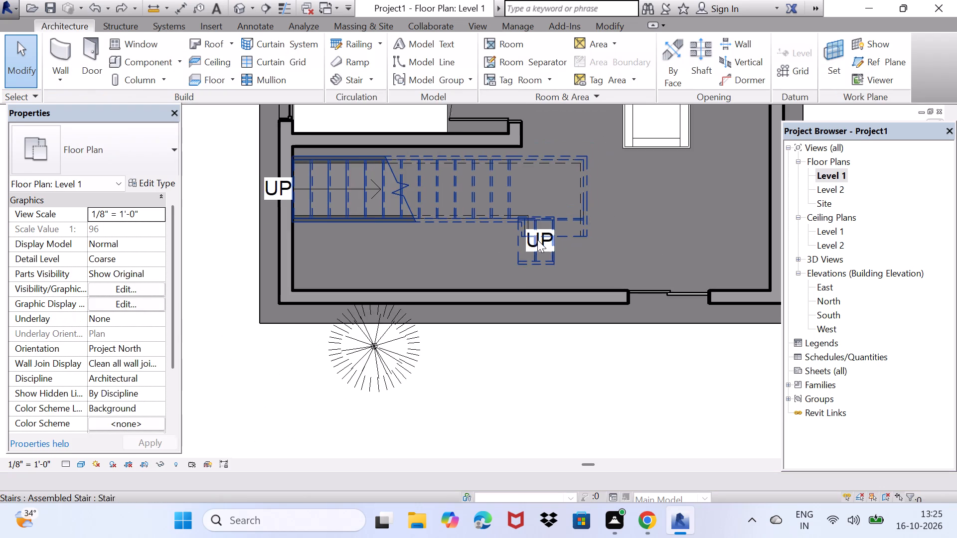
scroll(534, 248, "down", 2)
scroll(523, 247, "up", 2)
left_click(489, 218)
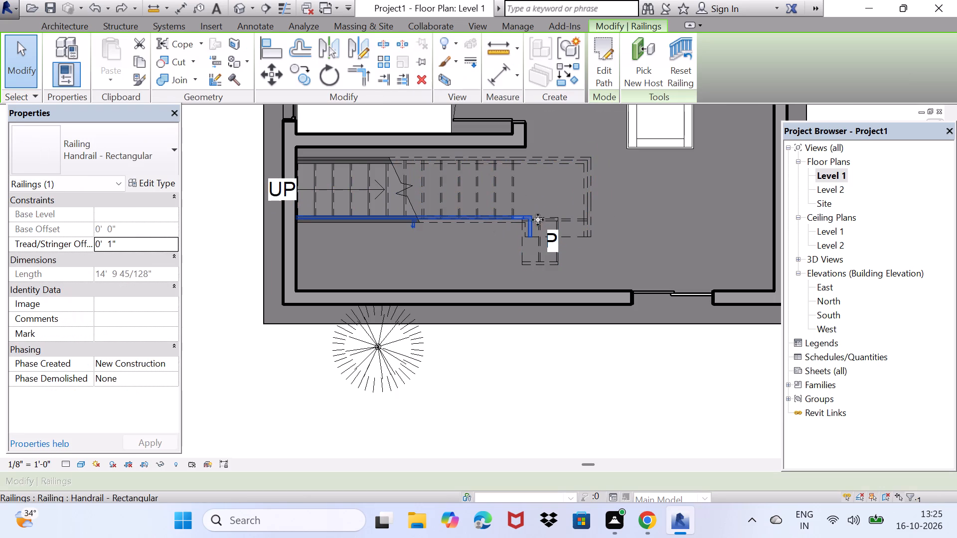
left_click(544, 218)
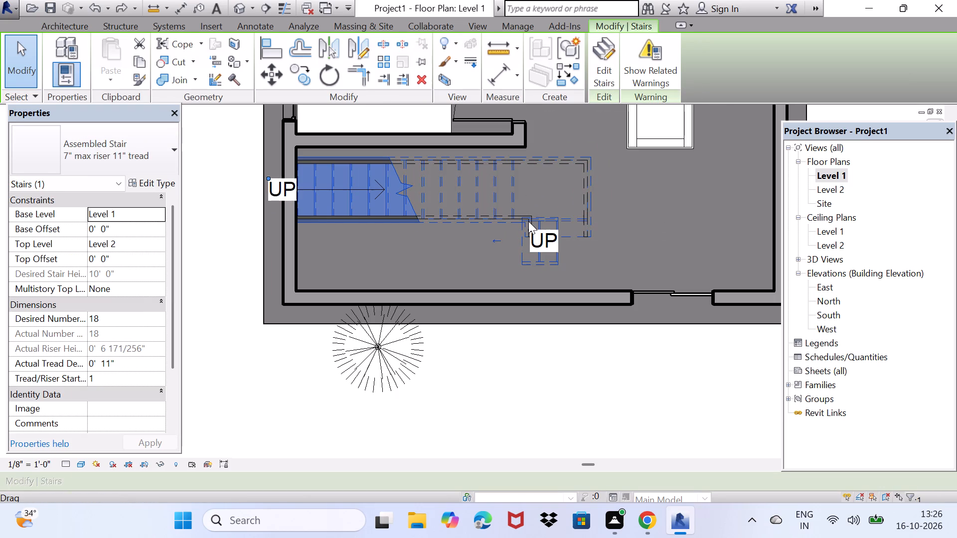
key("Delete")
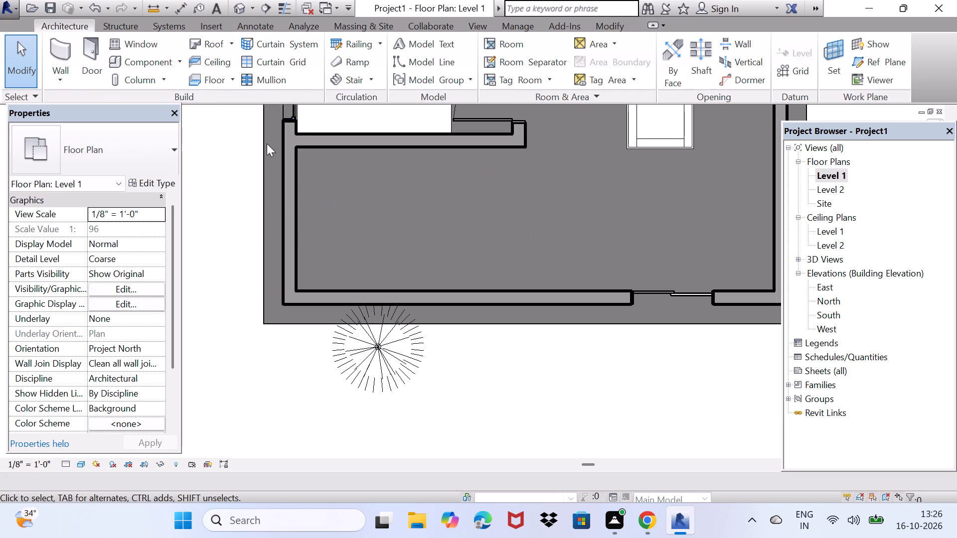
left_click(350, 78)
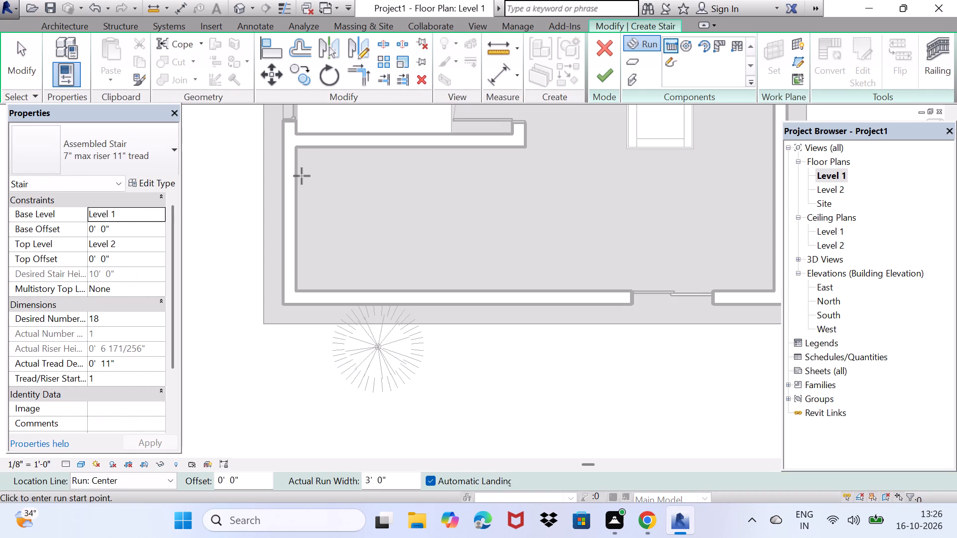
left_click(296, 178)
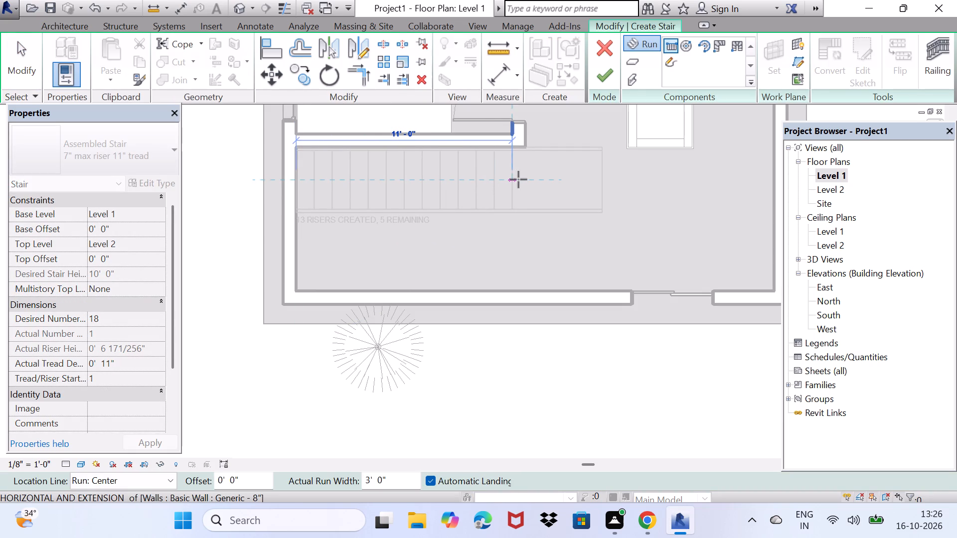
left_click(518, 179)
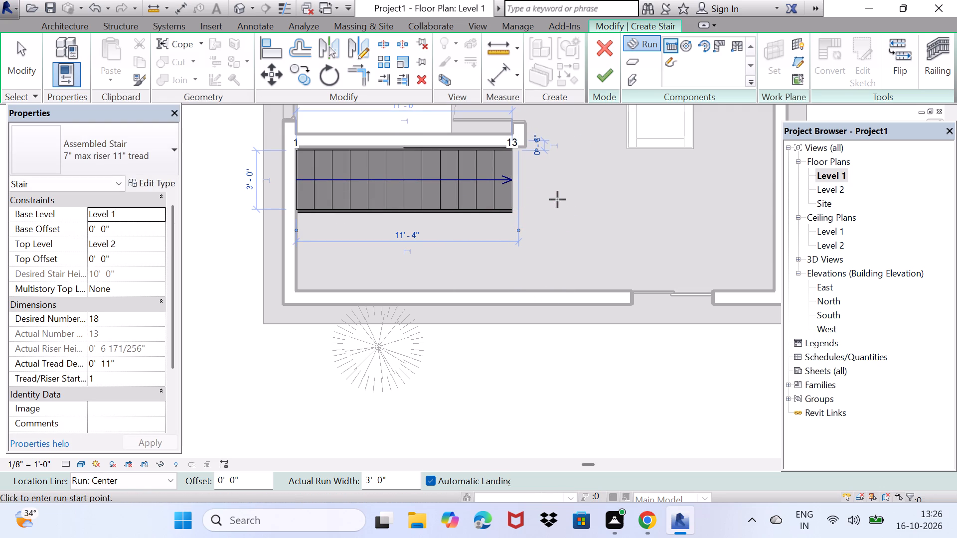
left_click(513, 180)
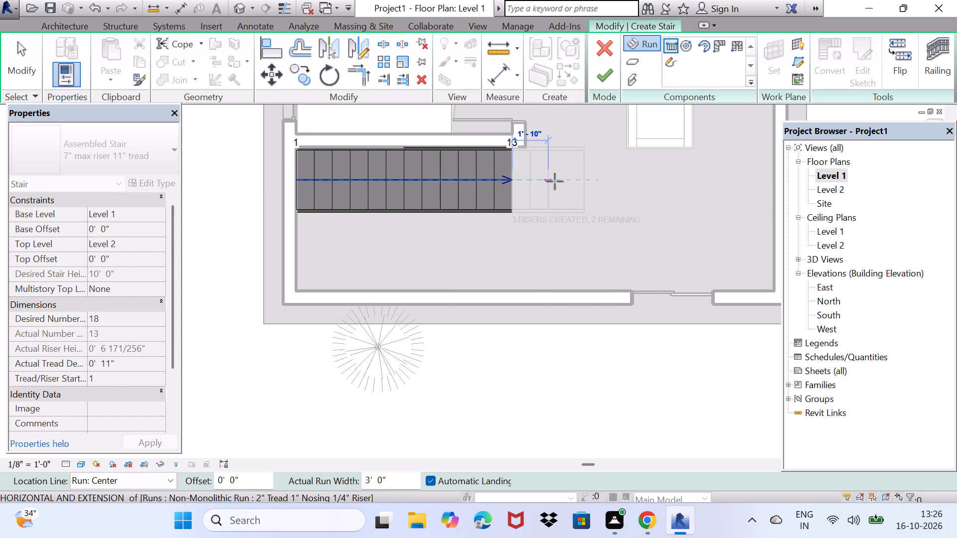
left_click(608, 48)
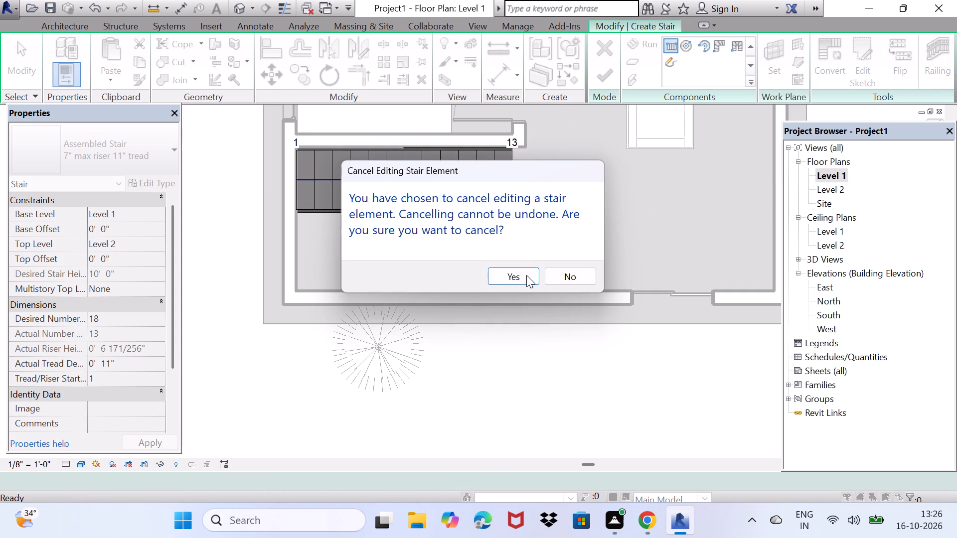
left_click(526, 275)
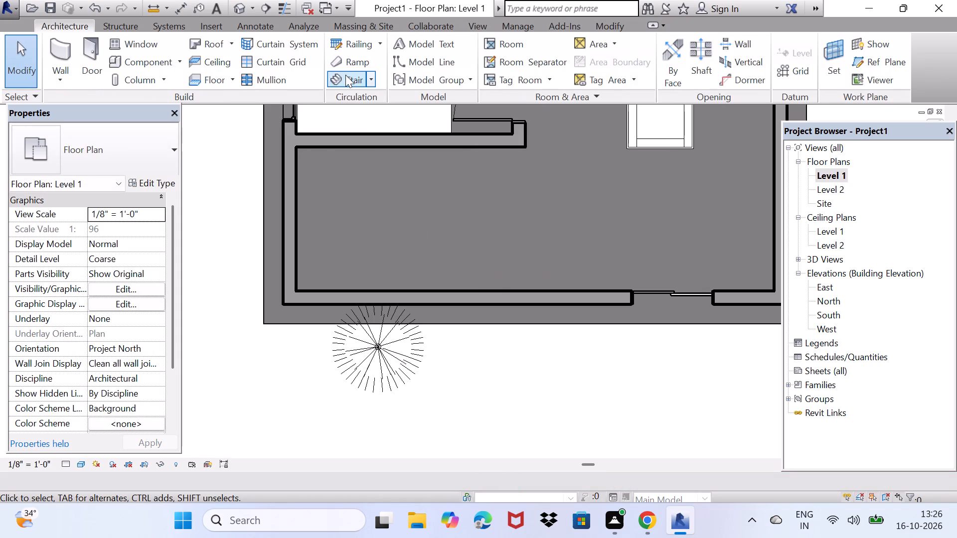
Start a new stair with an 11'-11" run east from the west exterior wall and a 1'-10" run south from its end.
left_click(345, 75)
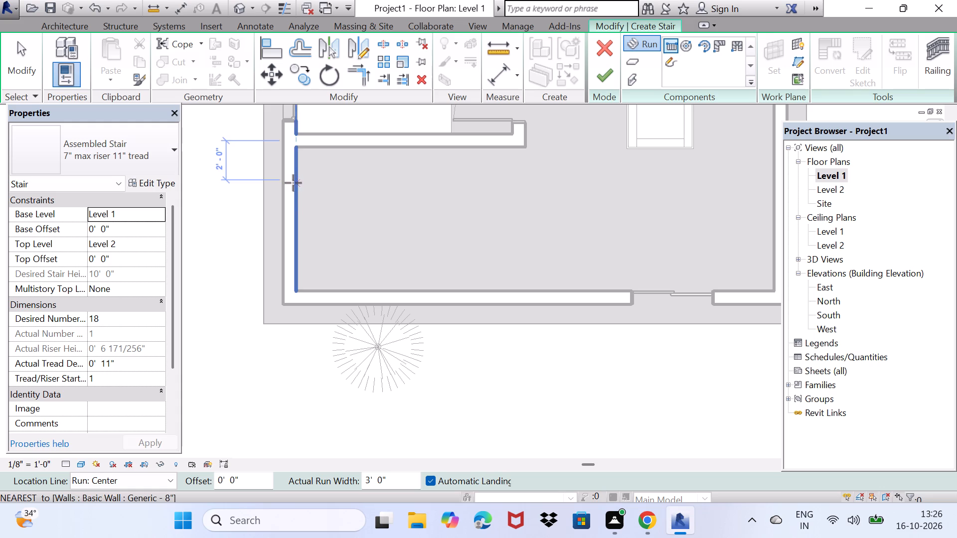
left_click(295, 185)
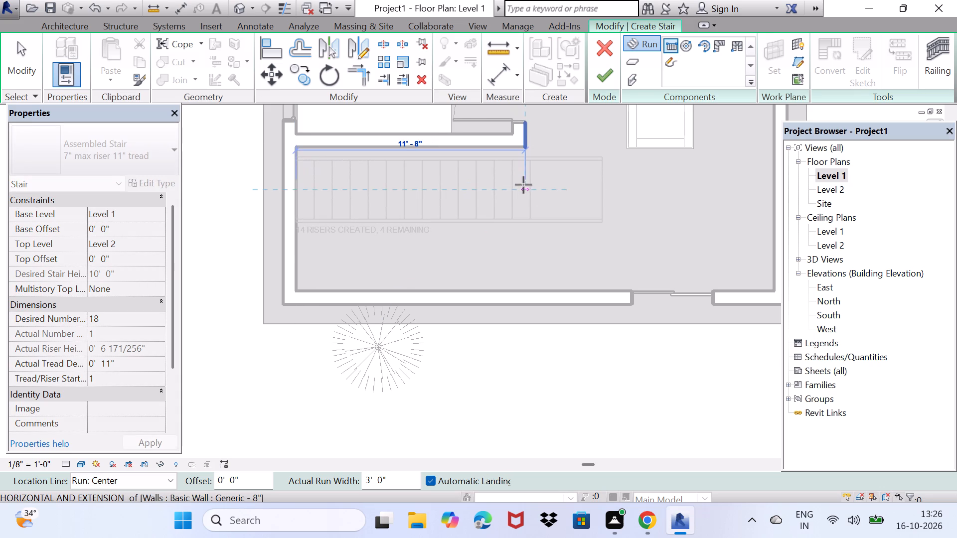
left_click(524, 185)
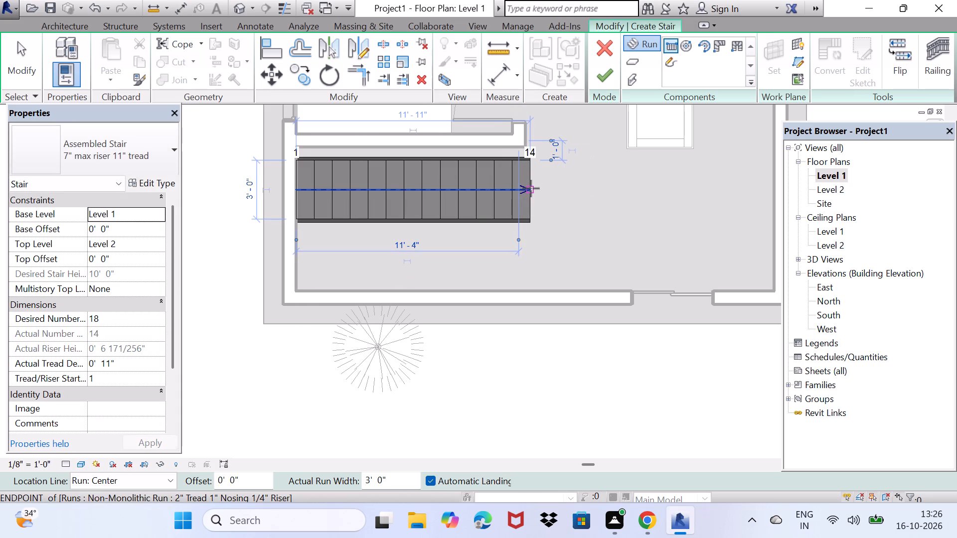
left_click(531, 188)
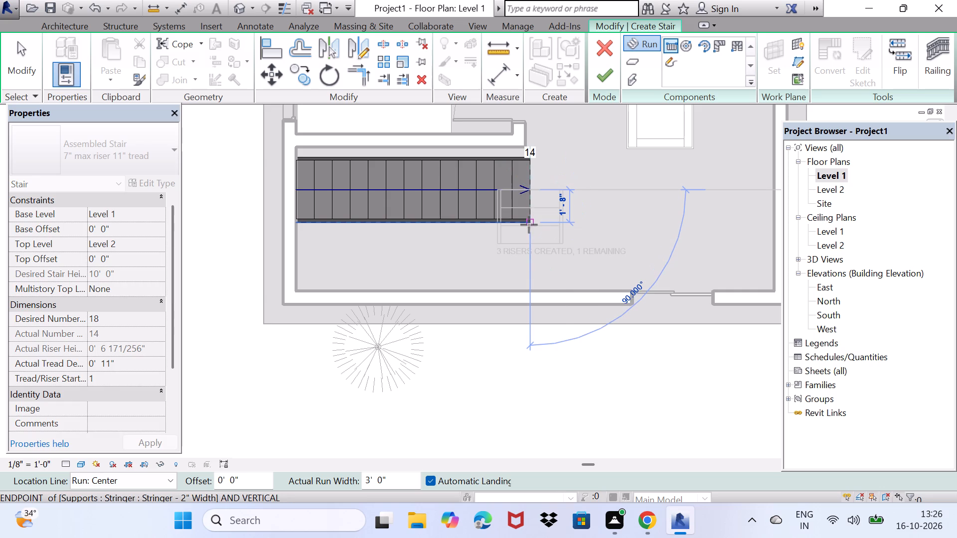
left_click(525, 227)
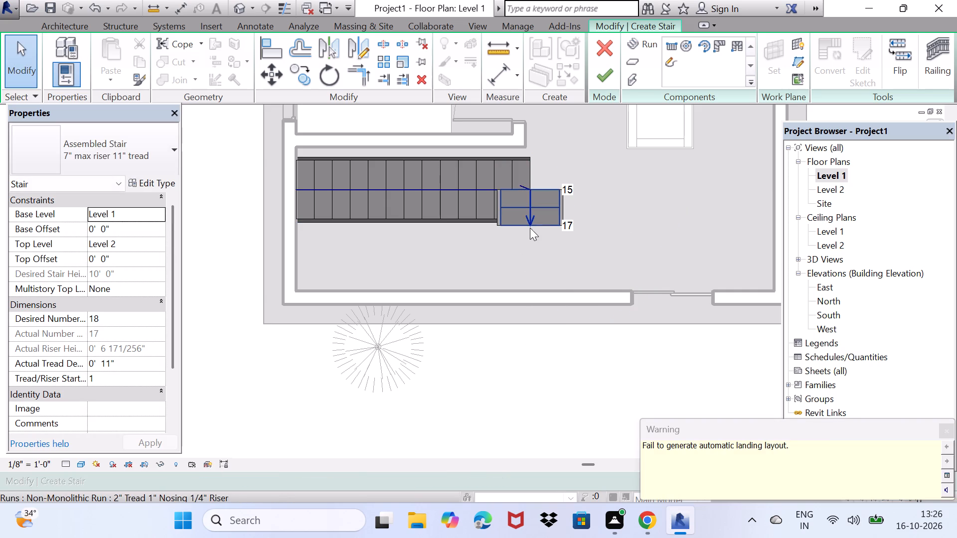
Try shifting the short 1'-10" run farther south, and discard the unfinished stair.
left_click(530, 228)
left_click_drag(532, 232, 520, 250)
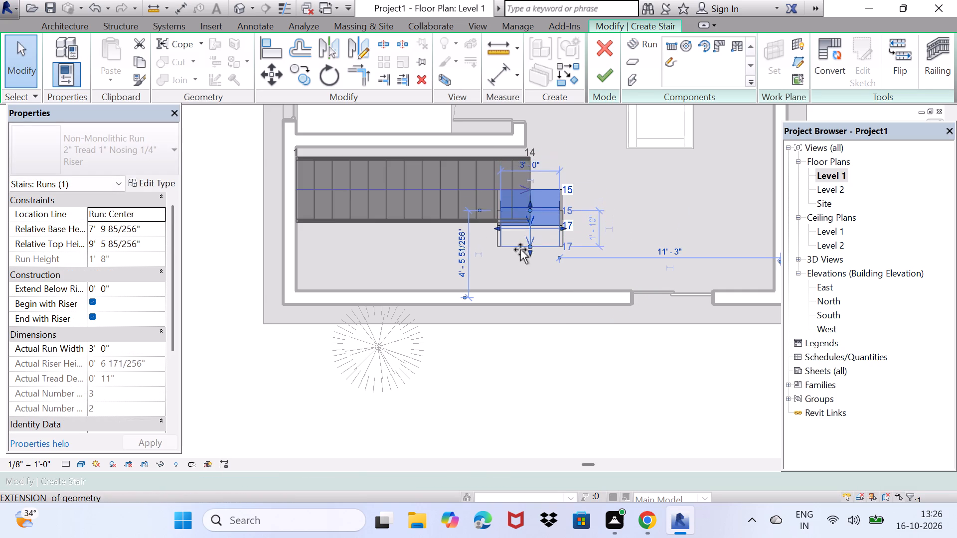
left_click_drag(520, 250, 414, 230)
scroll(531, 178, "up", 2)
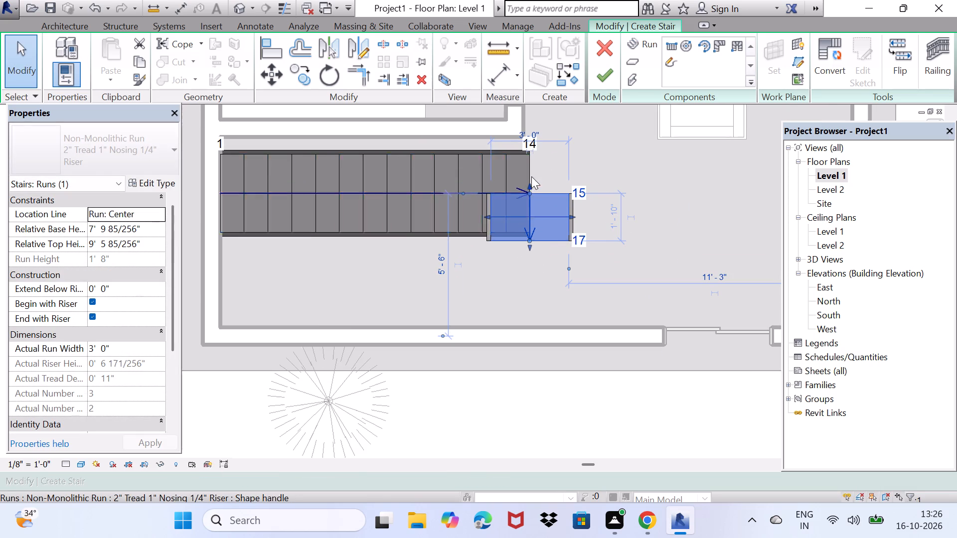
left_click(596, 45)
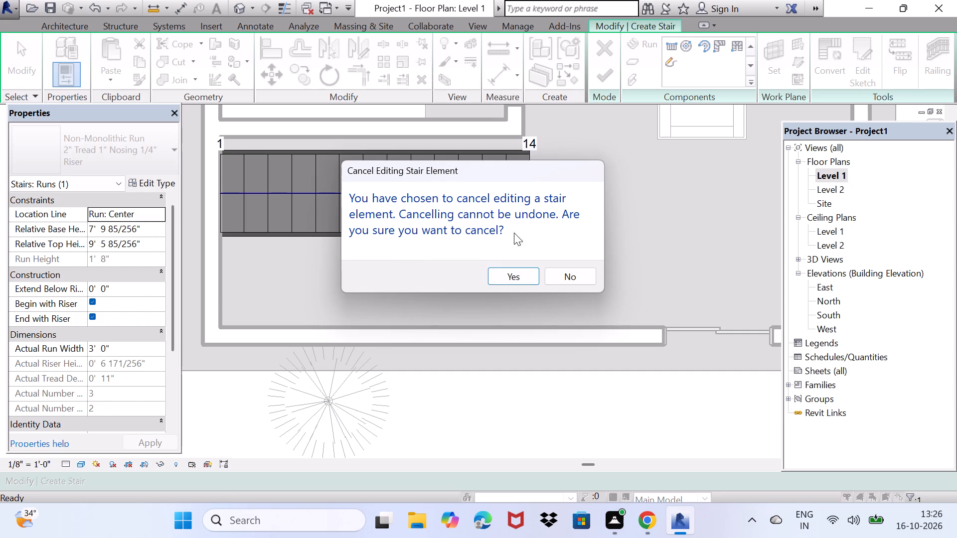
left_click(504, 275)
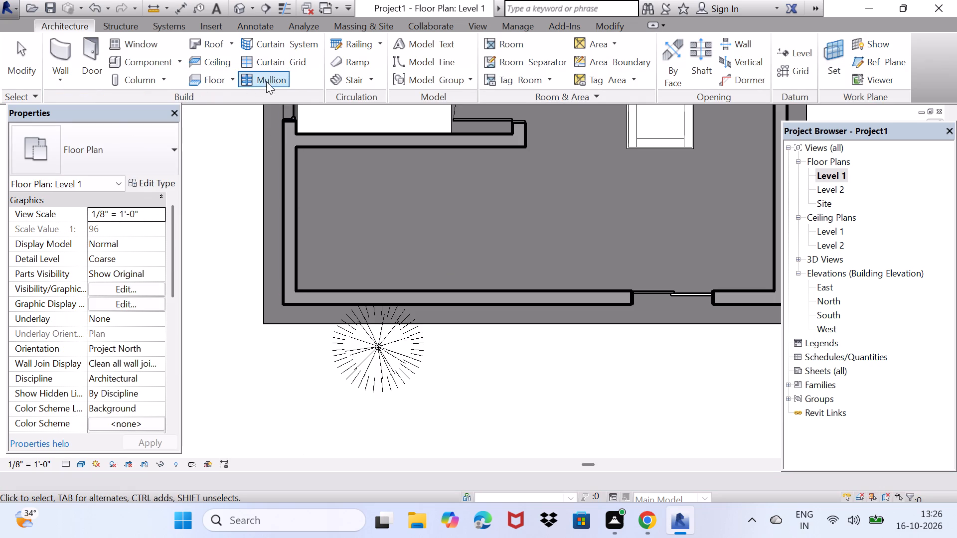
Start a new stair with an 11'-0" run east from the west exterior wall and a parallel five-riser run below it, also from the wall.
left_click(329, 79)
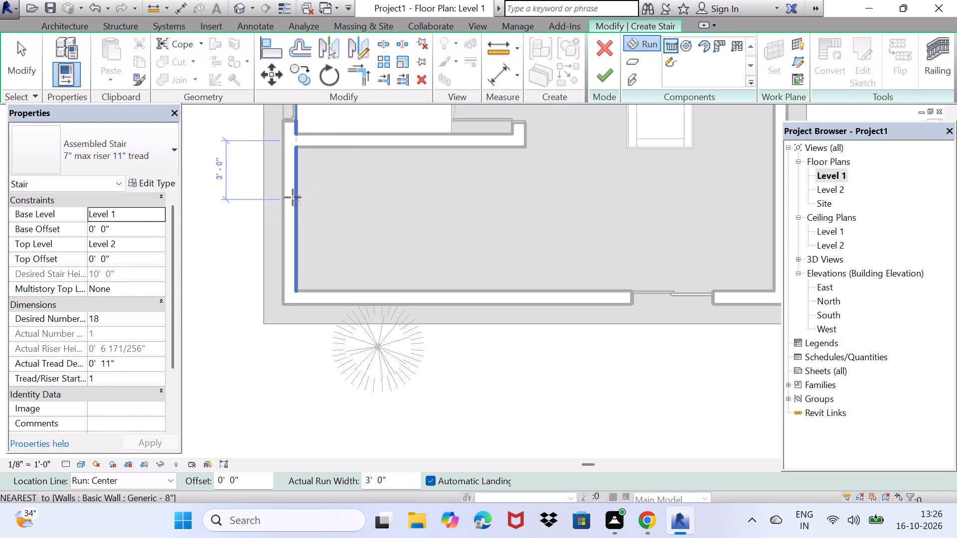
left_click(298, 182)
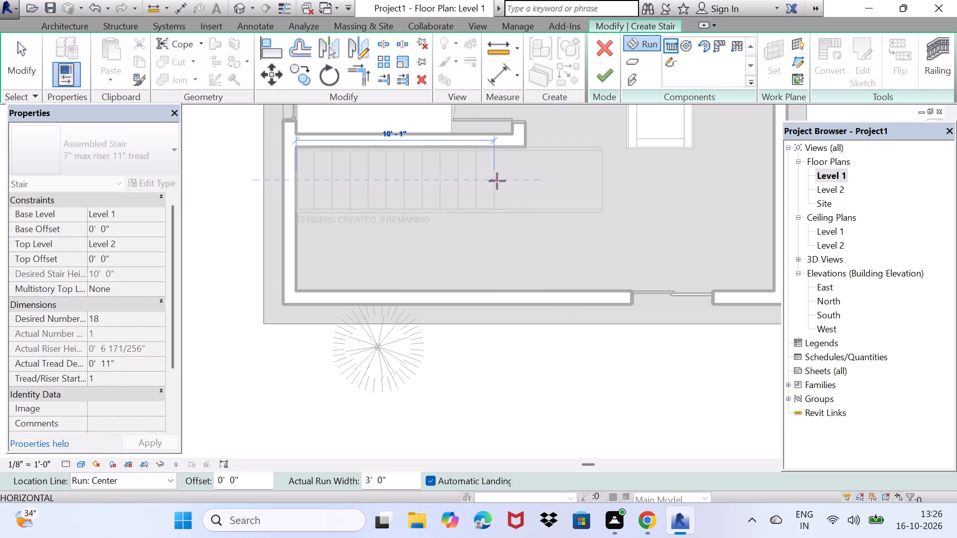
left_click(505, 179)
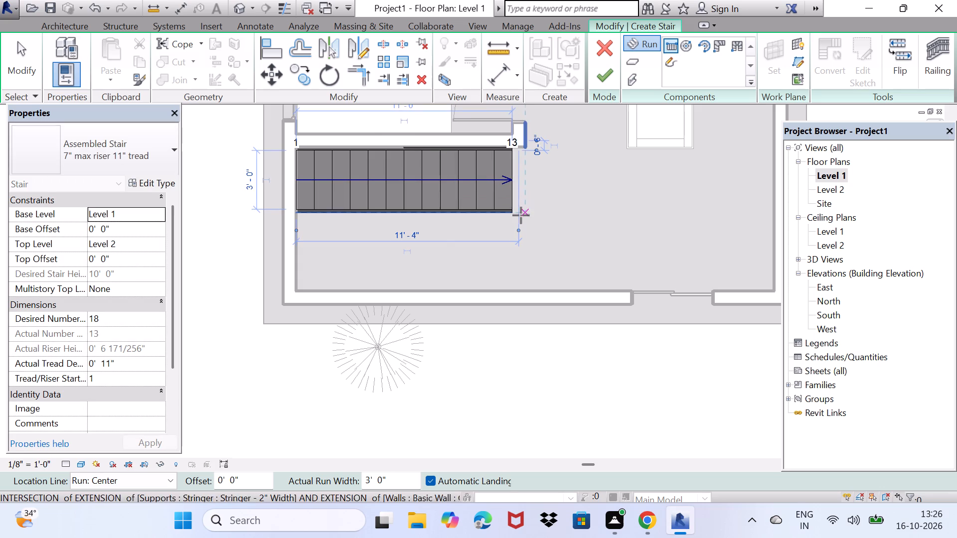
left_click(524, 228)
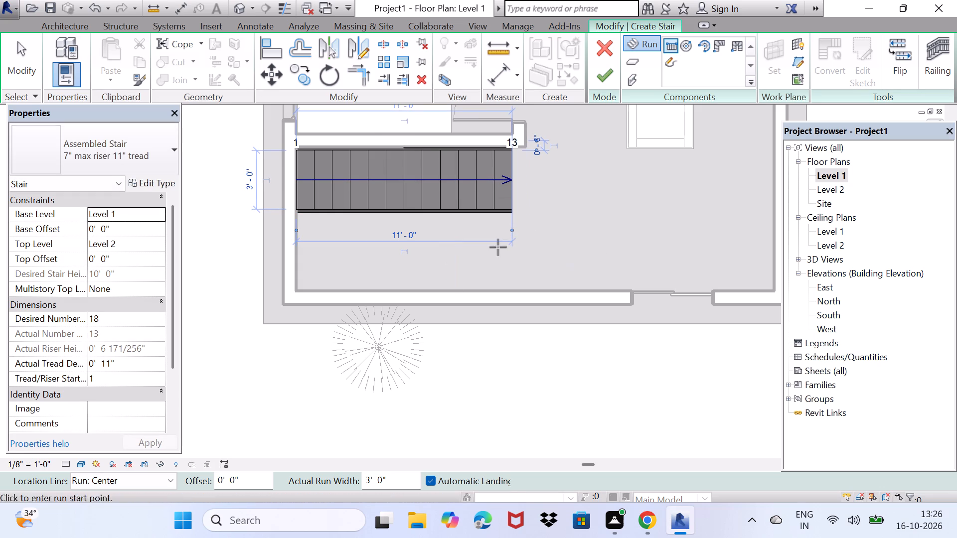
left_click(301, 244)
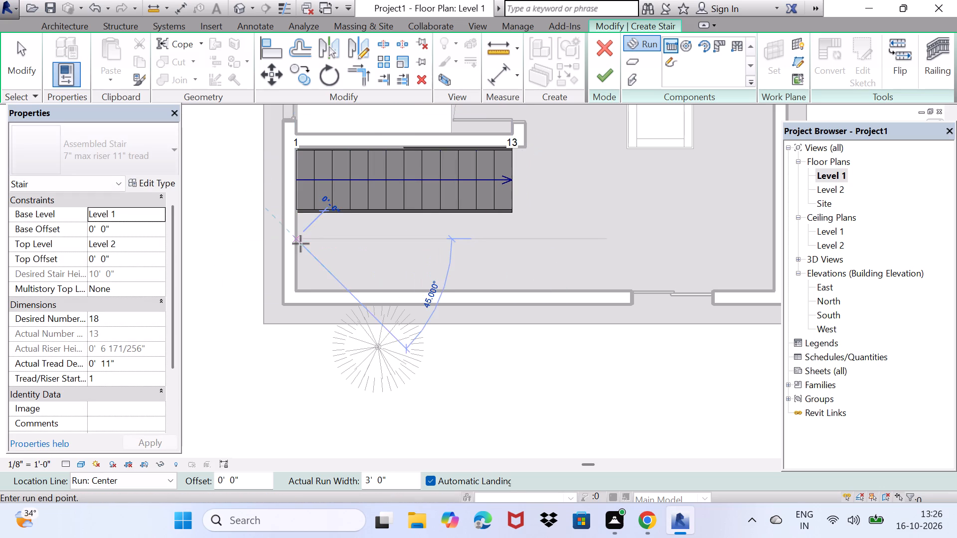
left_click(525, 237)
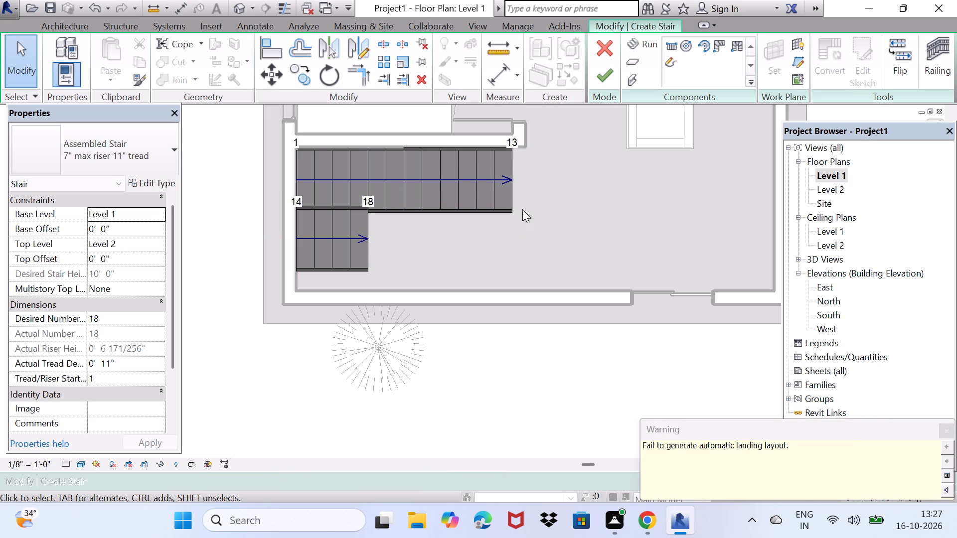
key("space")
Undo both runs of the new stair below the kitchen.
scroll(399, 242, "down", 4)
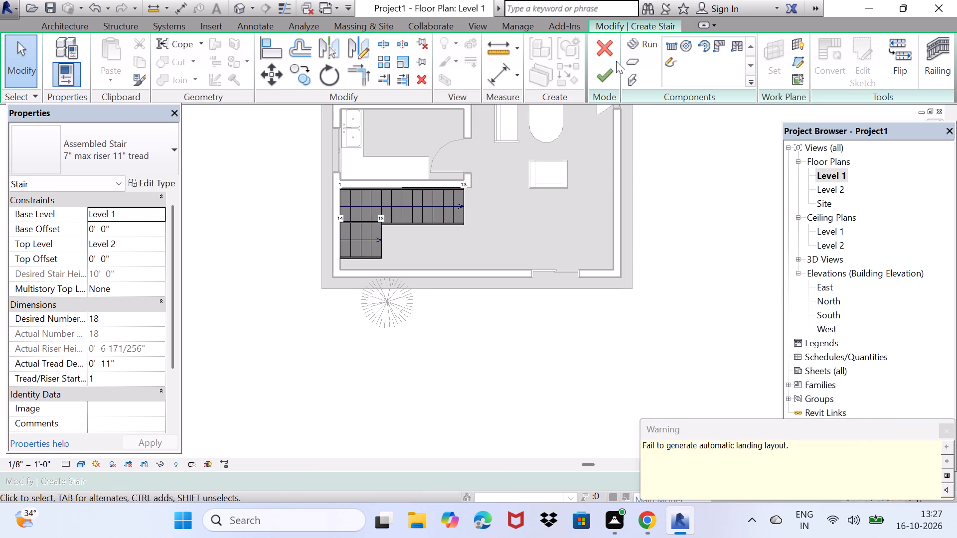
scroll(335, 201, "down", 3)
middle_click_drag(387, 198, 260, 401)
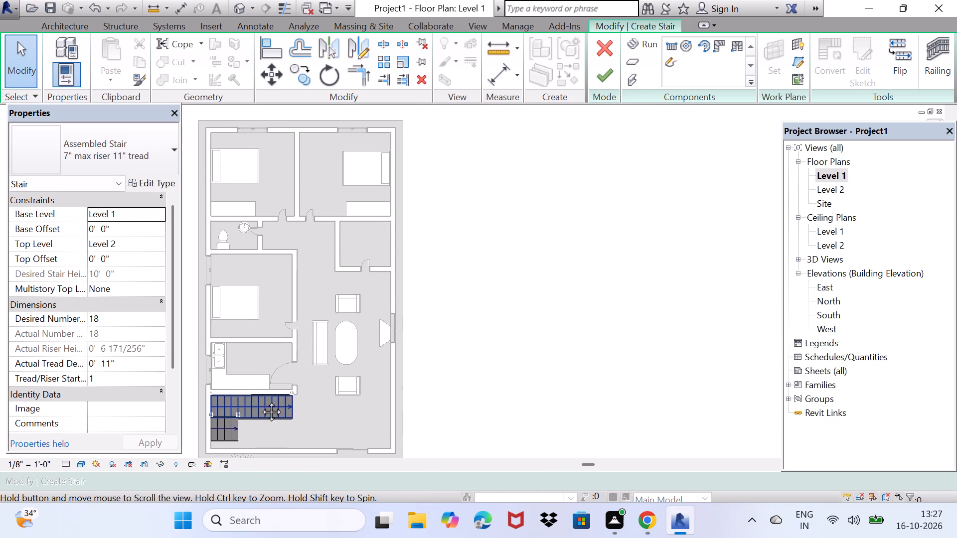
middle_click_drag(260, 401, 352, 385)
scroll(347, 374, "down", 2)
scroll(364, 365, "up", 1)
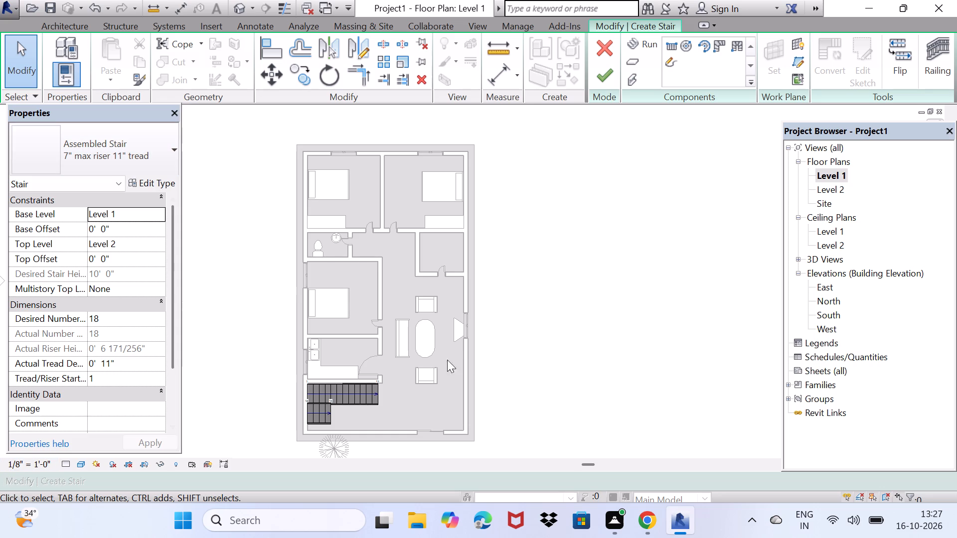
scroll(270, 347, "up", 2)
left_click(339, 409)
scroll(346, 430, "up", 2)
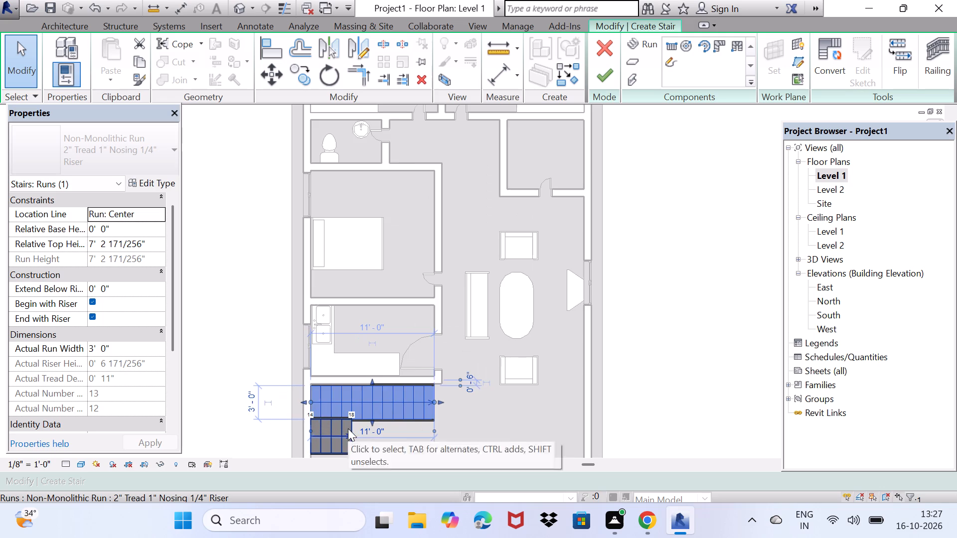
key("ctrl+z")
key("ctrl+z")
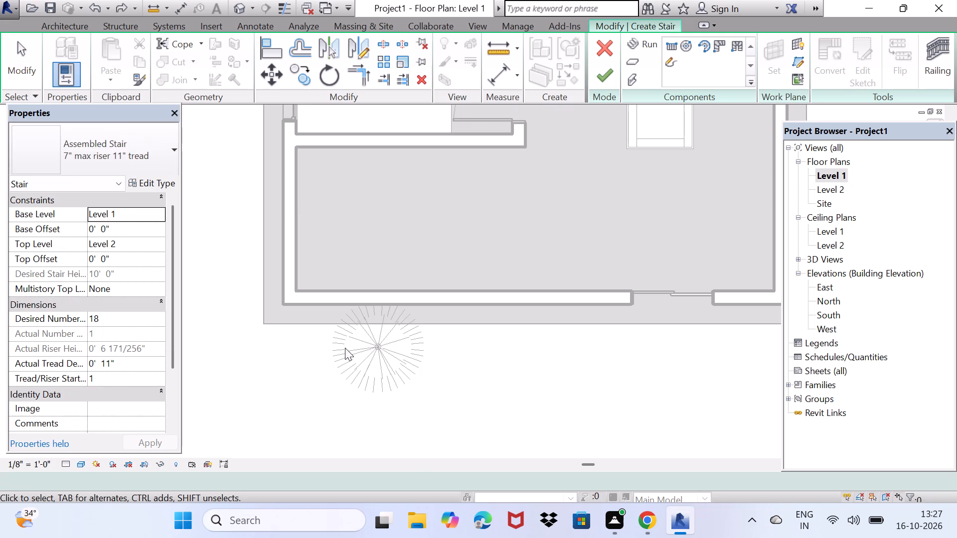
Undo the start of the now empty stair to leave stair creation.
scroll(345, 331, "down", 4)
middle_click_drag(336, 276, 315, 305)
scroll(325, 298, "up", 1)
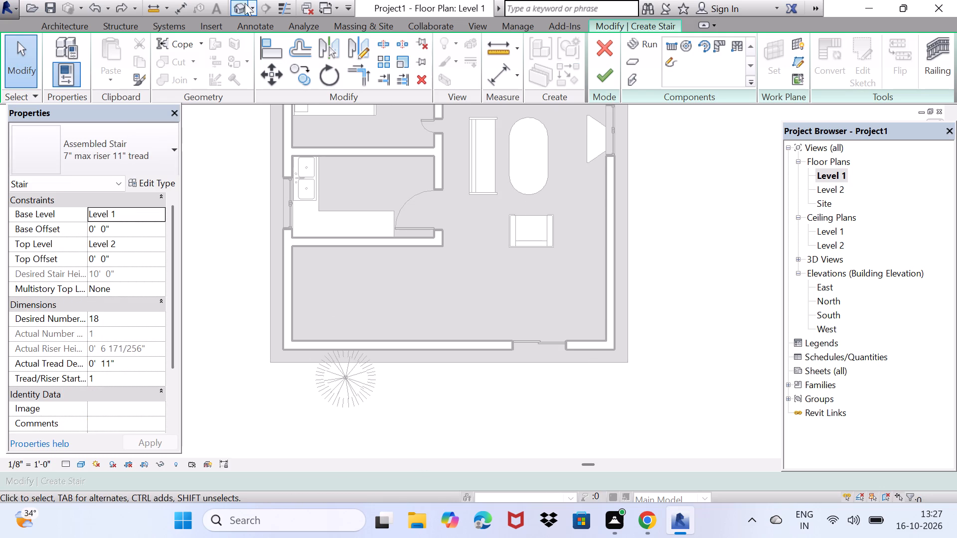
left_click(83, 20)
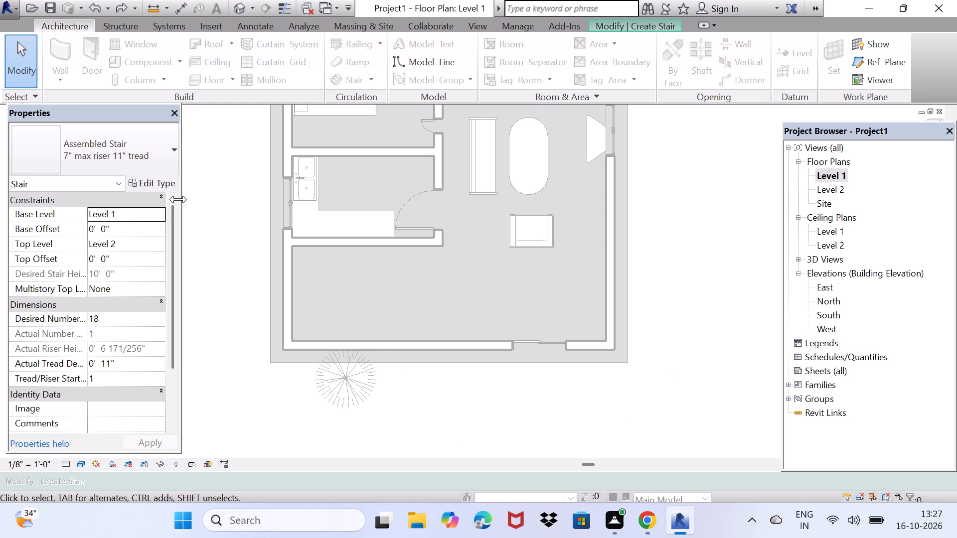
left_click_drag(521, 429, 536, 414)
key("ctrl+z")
Start a stair by sketch below the kitchen with a 9'-6" run east and a 5'-6" return run west on its south side.
scroll(658, 331, "down", 7)
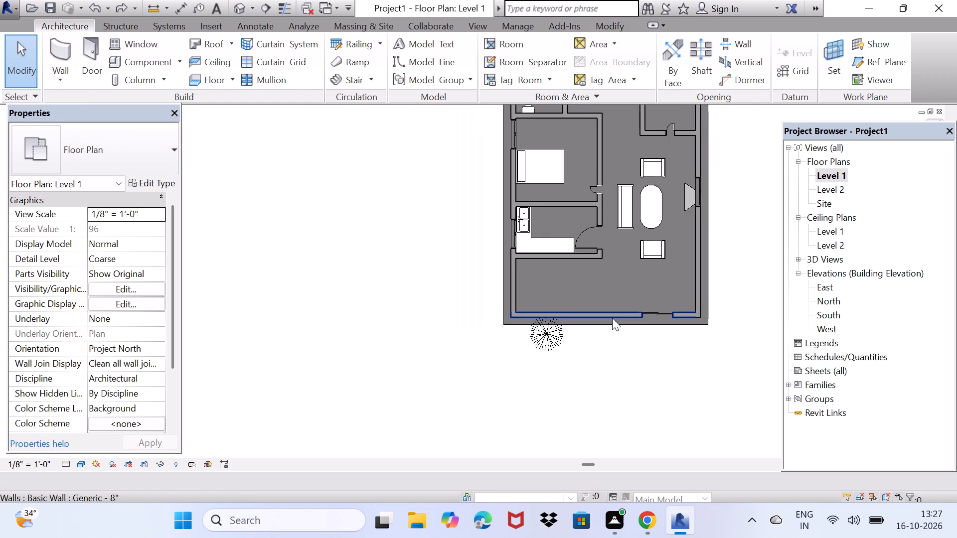
middle_click_drag(554, 303, 431, 322)
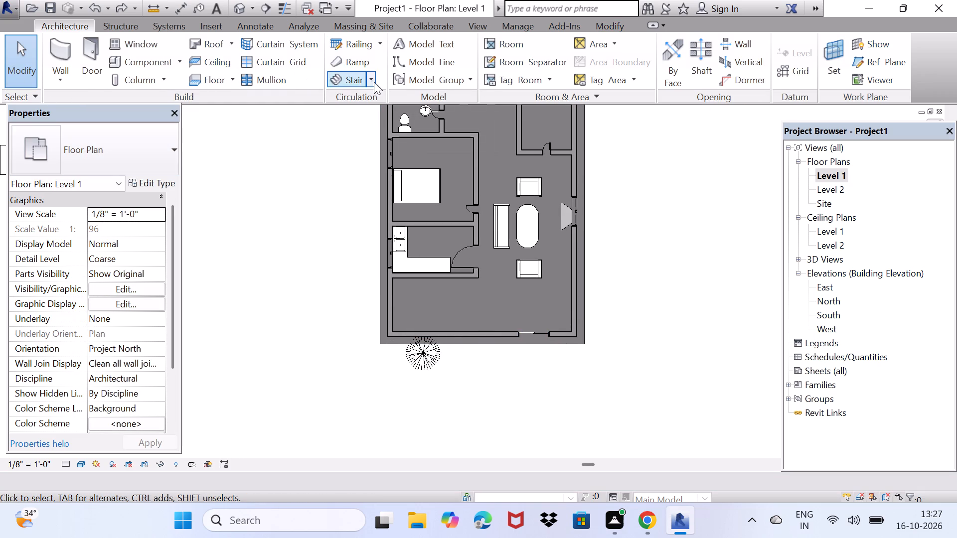
left_click(374, 82)
left_click(358, 131)
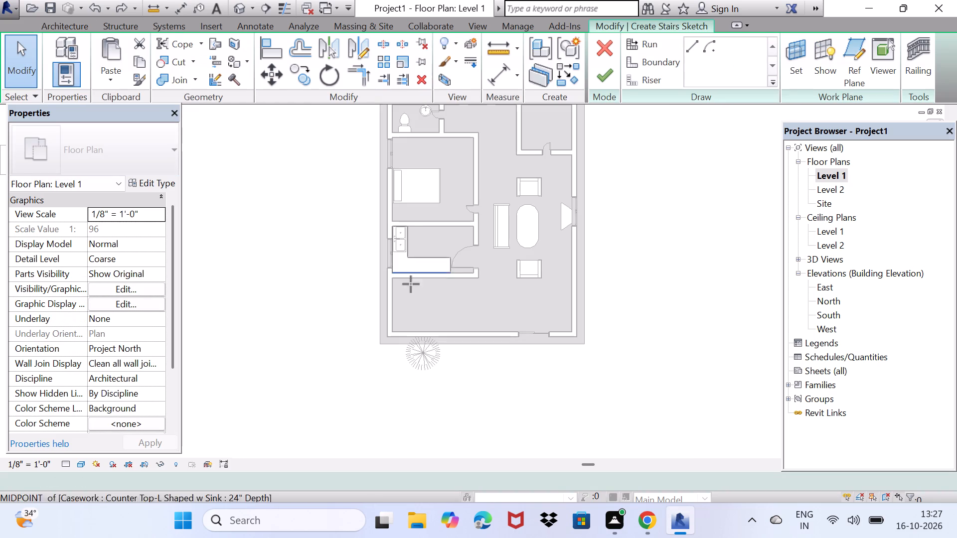
left_click(393, 295)
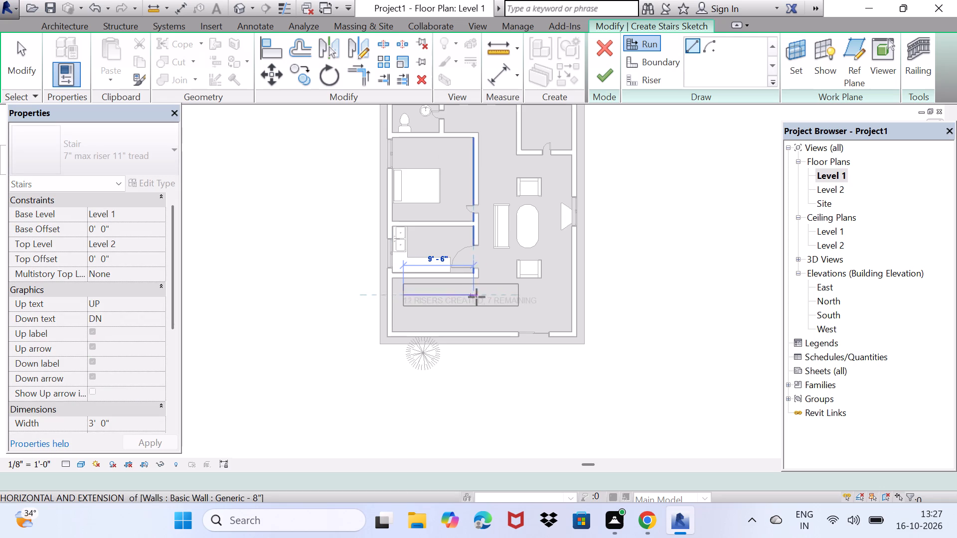
left_click(471, 297)
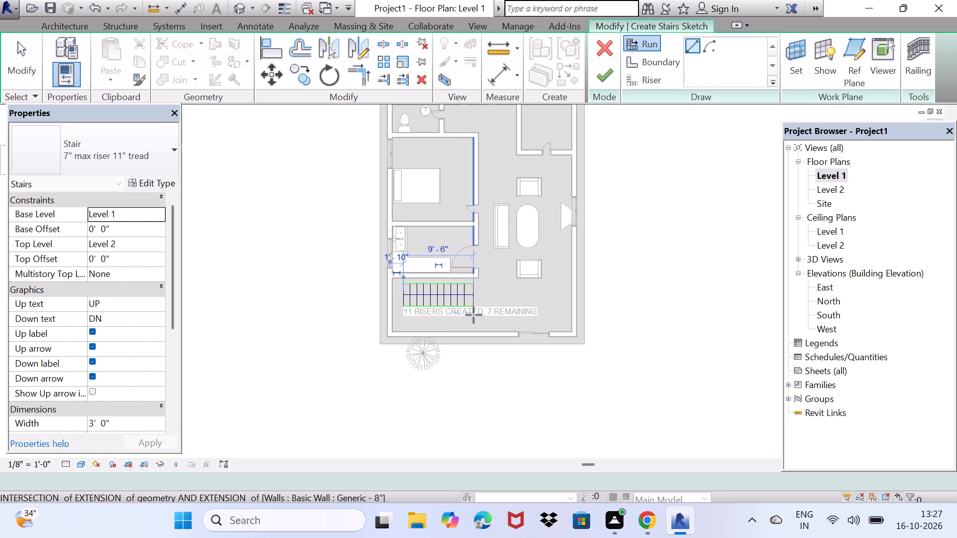
left_click(489, 312)
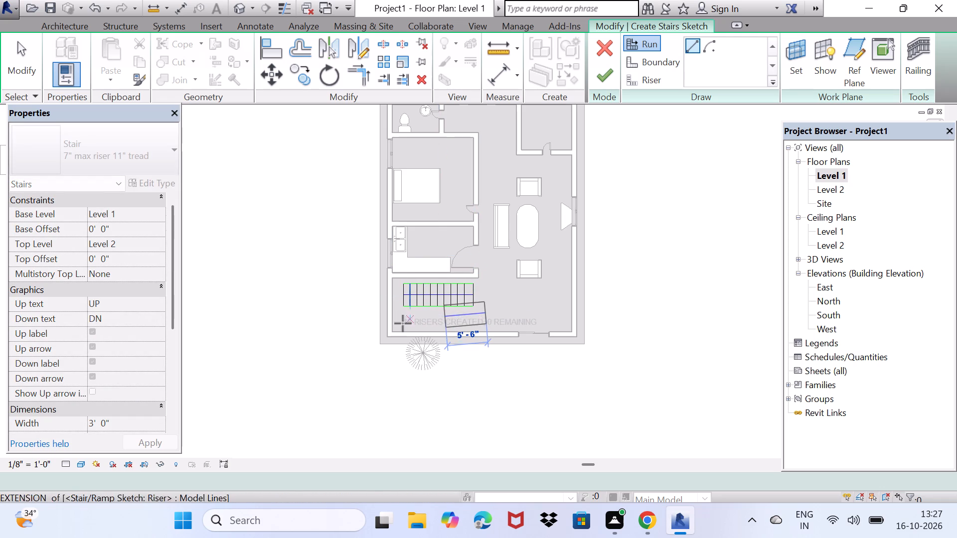
left_click(354, 314)
scroll(513, 287, "up", 3)
middle_click_drag(484, 300, 550, 244)
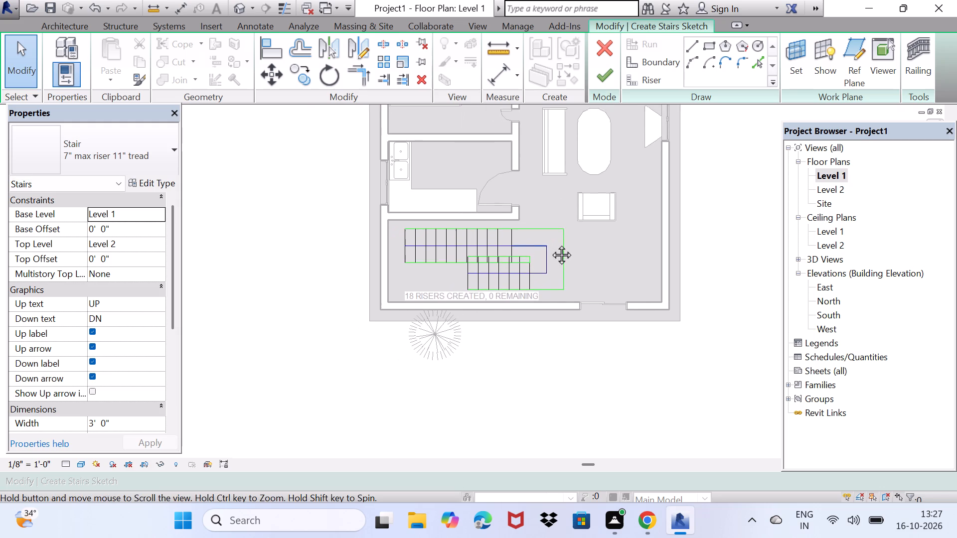
middle_click_drag(550, 244, 557, 240)
scroll(449, 239, "up", 3)
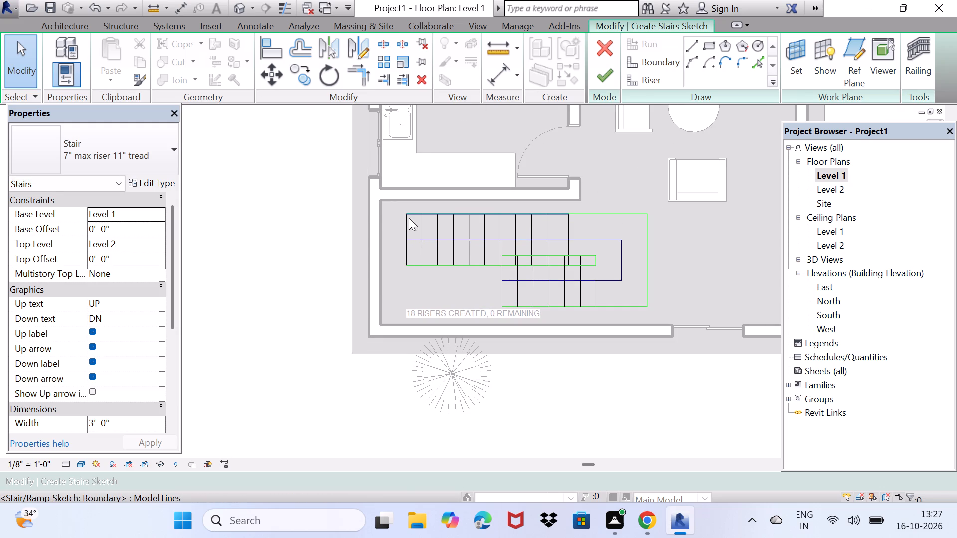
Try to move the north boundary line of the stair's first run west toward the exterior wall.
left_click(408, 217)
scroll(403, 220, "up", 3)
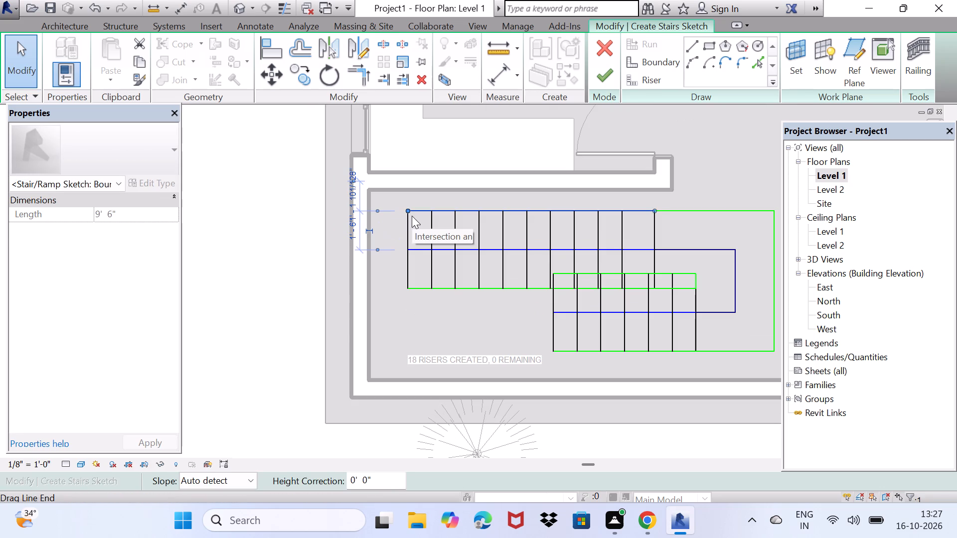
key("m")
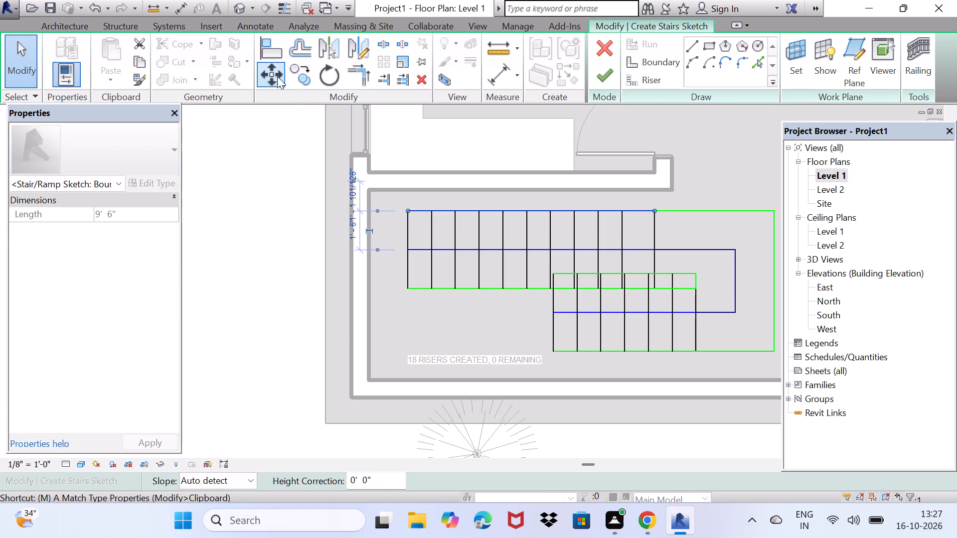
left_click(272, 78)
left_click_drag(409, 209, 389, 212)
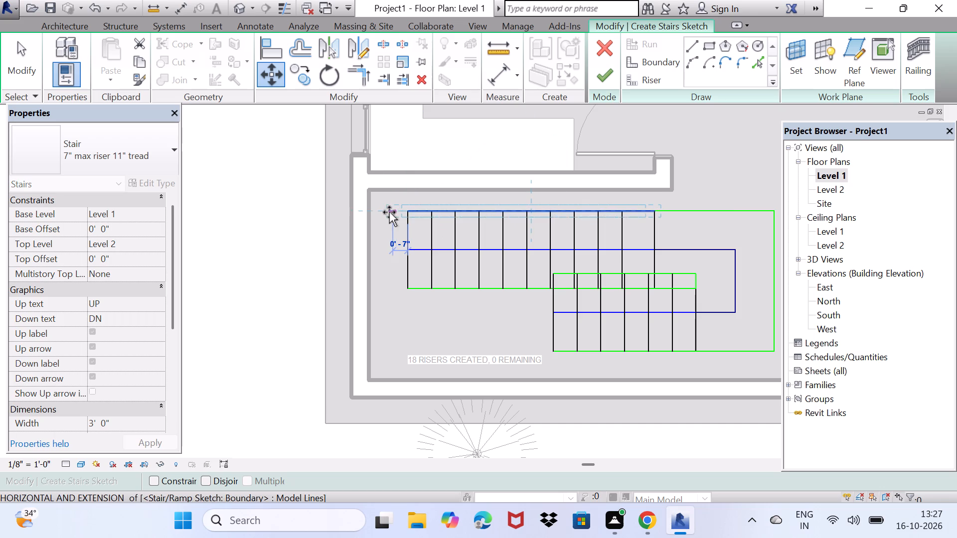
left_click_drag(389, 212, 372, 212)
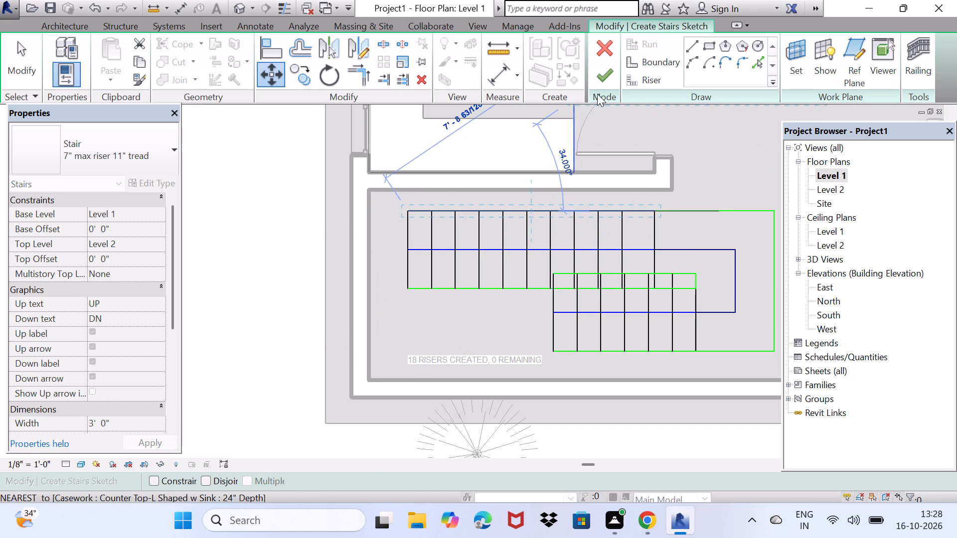
Finish the U-shaped stair sketch.
left_click(602, 79)
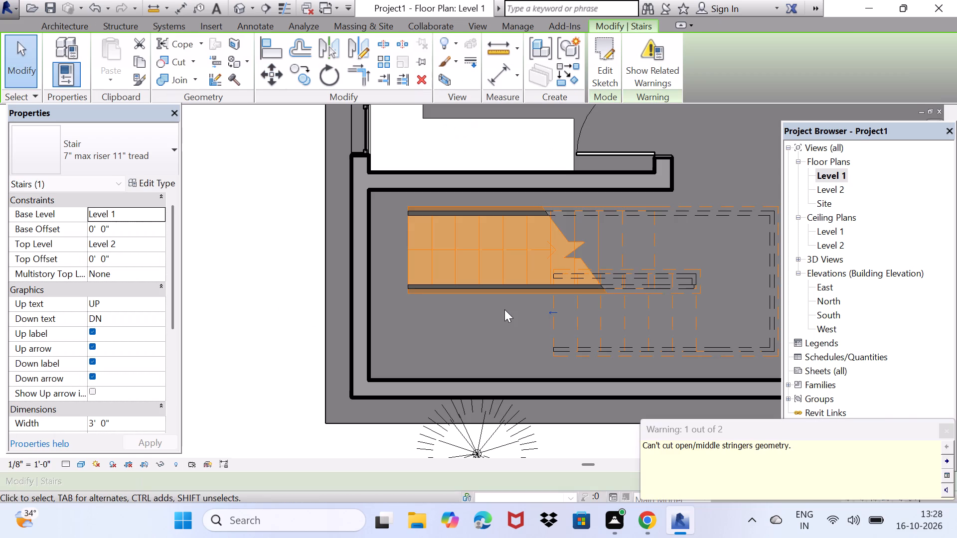
key("Escape")
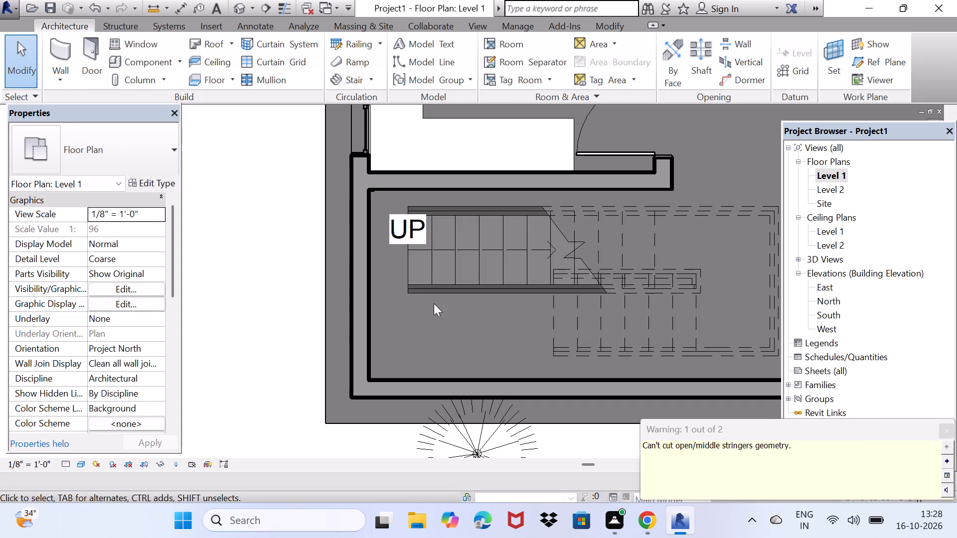
Move the new U-shaped stair west so its first run starts against the inner face of the west exterior wall.
left_click(404, 283)
left_click_drag(415, 275, 419, 269)
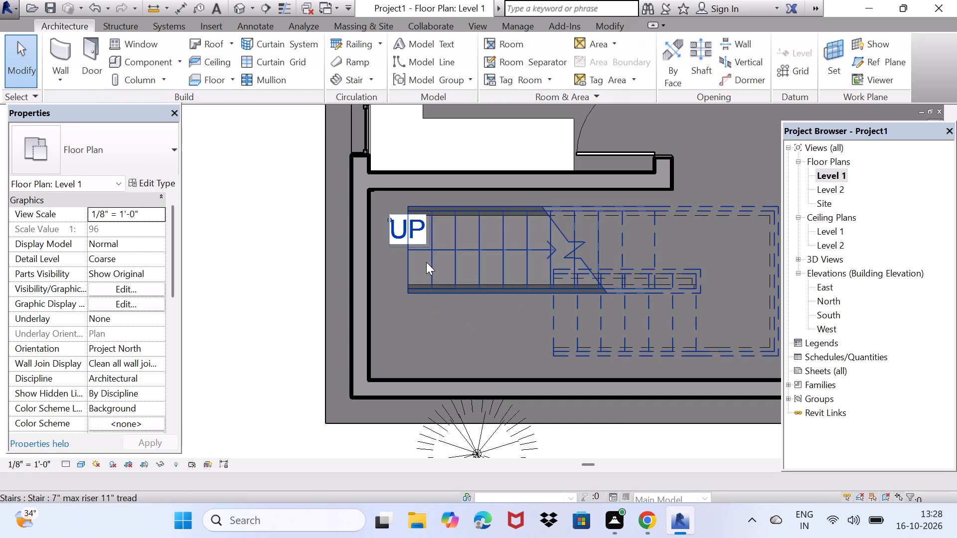
left_click(426, 262)
left_click(263, 67)
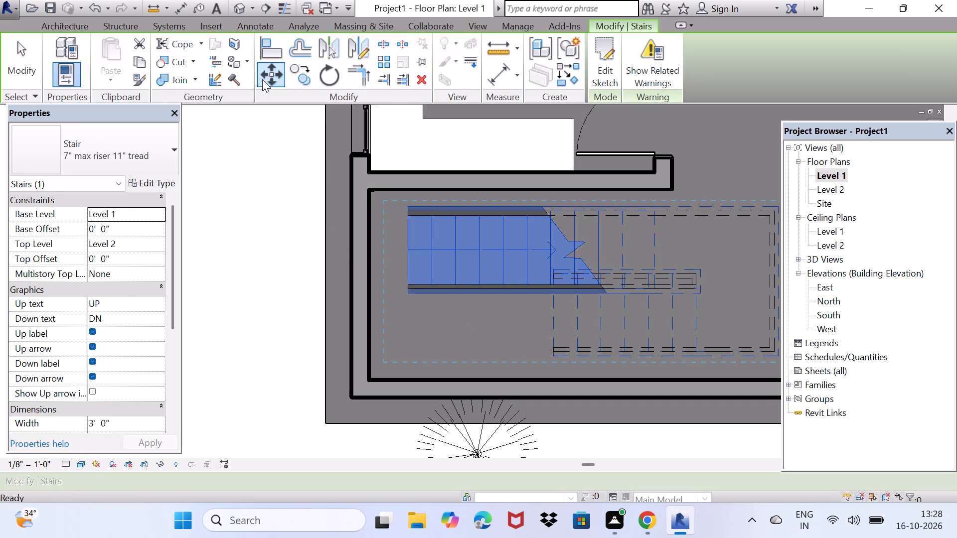
left_click_drag(385, 290, 329, 290)
left_click_drag(417, 289, 380, 290)
scroll(464, 264, "down", 2)
left_click_drag(572, 268, 402, 272)
left_click_drag(273, 266, 314, 269)
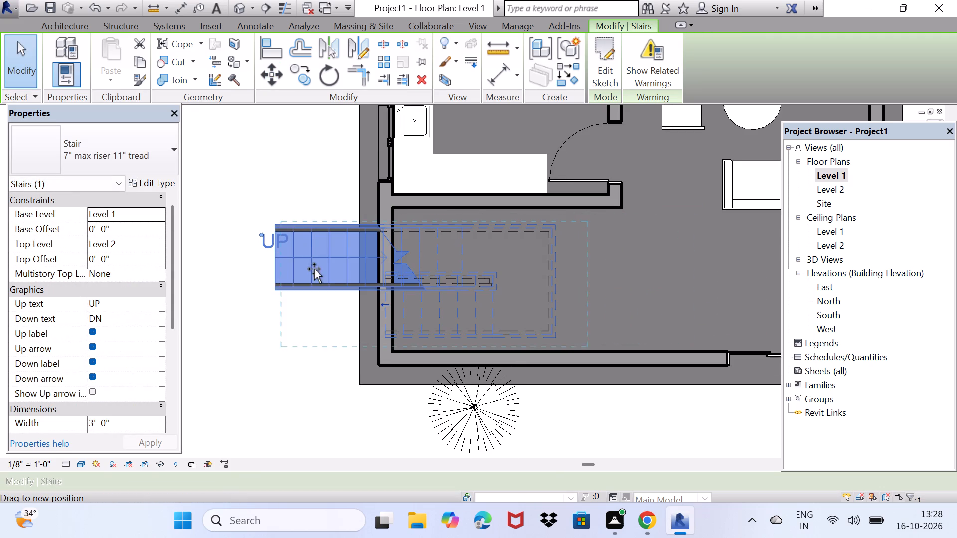
left_click_drag(314, 269, 394, 269)
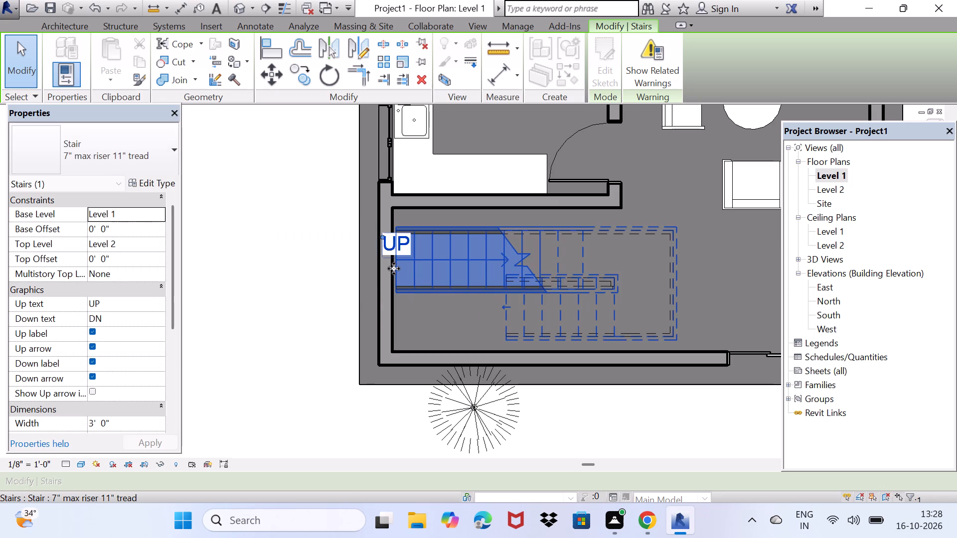
key("space")
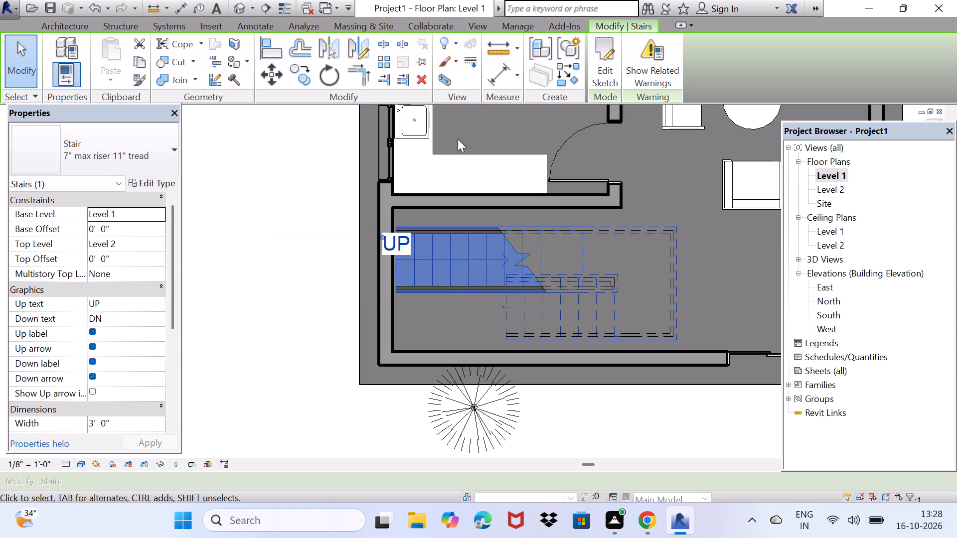
left_click_drag(215, 289, 249, 251)
Examine the repositioned stair and its railings within the house in the default 3D view.
middle_click_drag(501, 248, 470, 252)
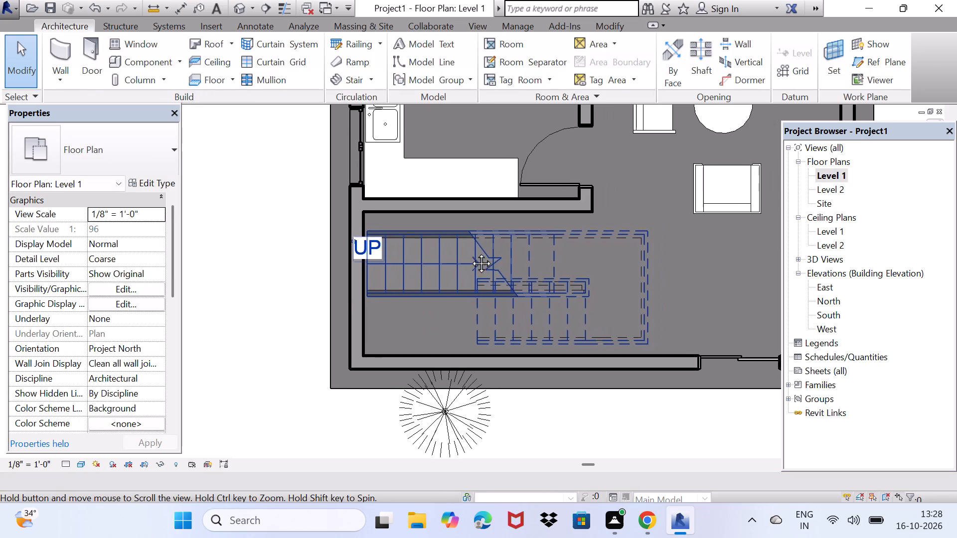
middle_click_drag(470, 252, 455, 255)
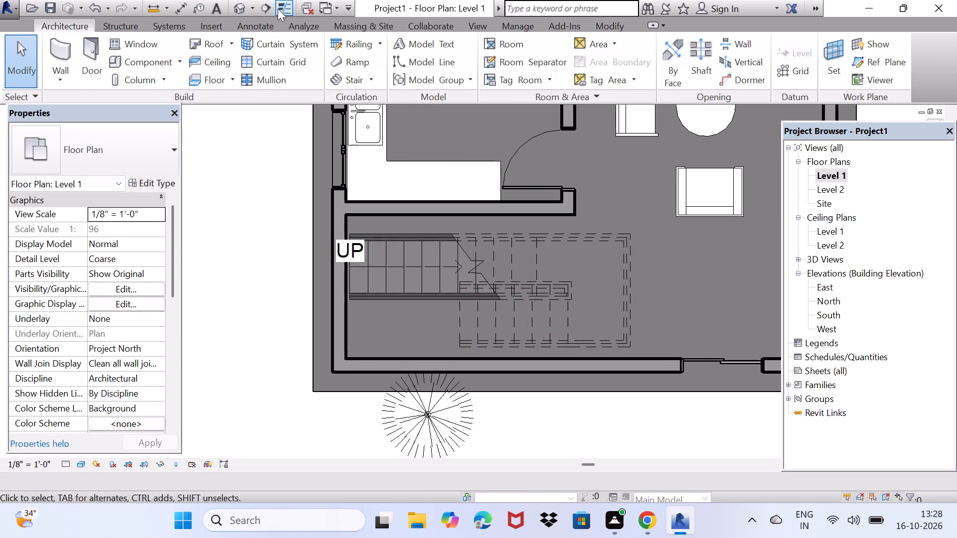
left_click(236, 10)
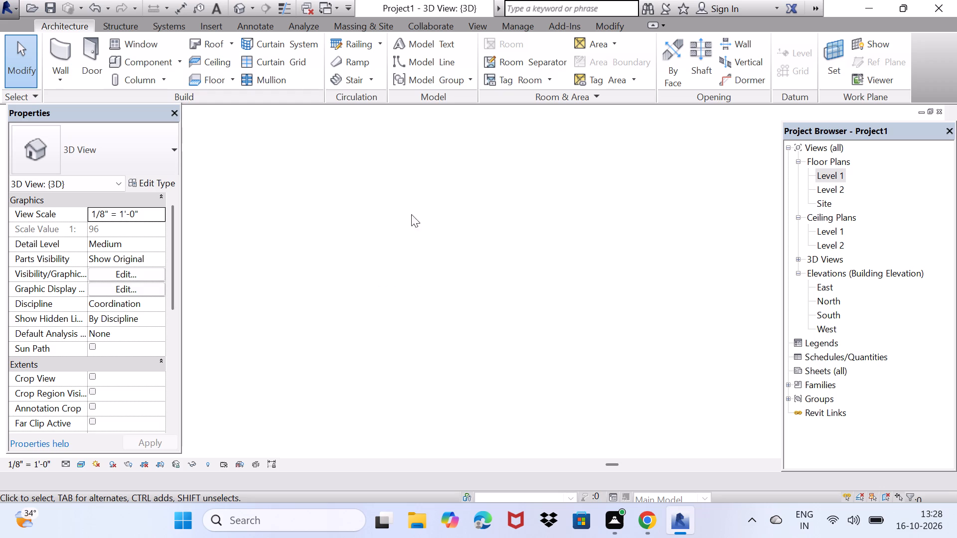
scroll(408, 217, "down", 3)
scroll(518, 249, "down", 3)
scroll(415, 261, "down", 13)
scroll(481, 266, "up", 5)
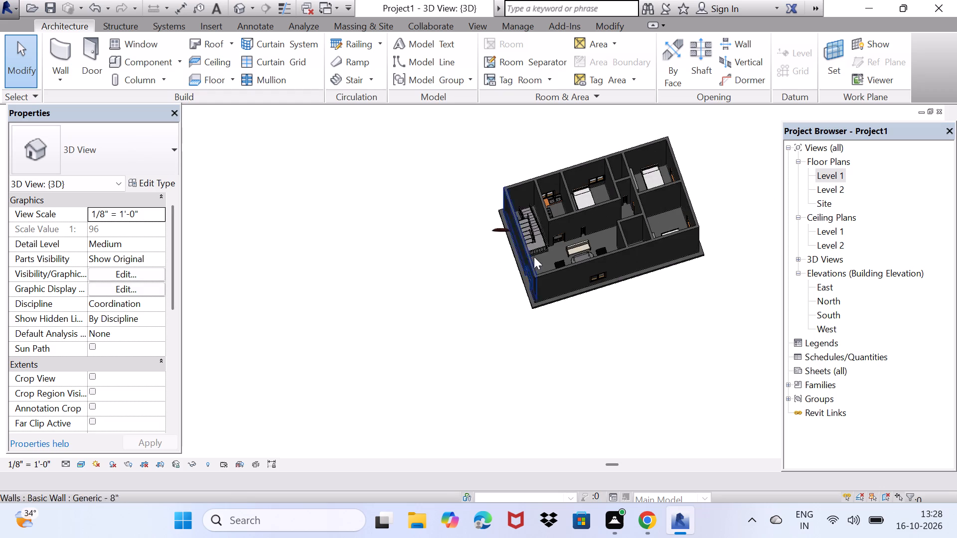
scroll(543, 249, "up", 4)
middle_click_drag(553, 240, 536, 245)
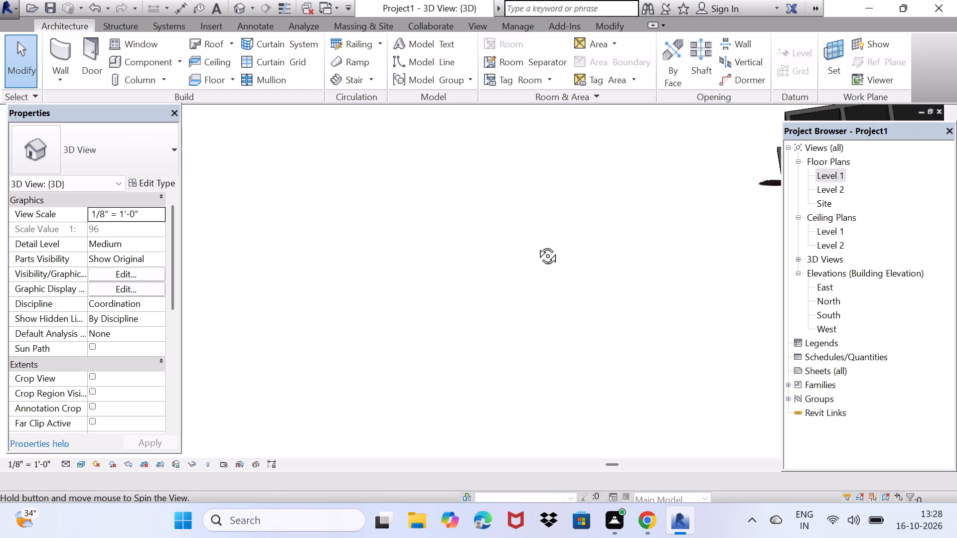
middle_click_drag(536, 245, 546, 244)
scroll(504, 206, "up", 7)
middle_click_drag(495, 218, 461, 213)
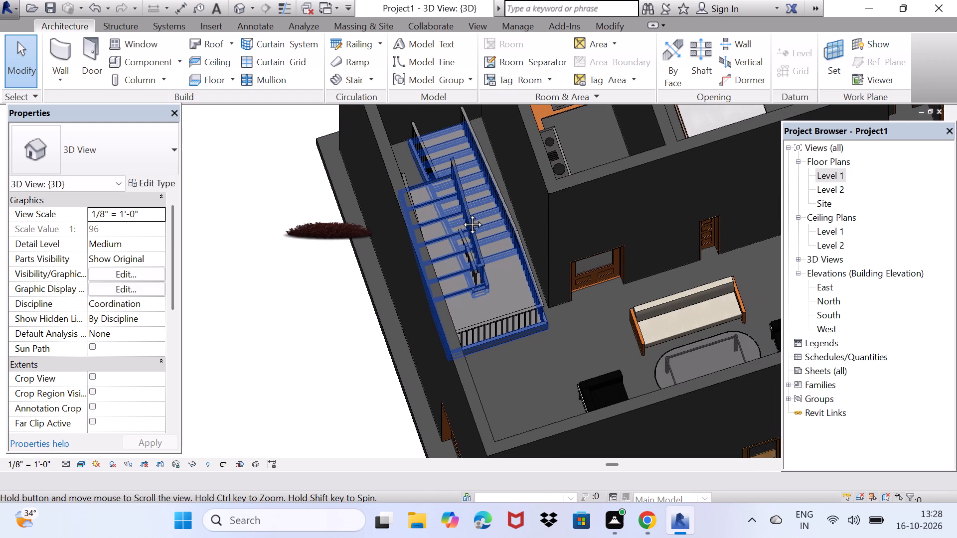
middle_click_drag(461, 213, 465, 216)
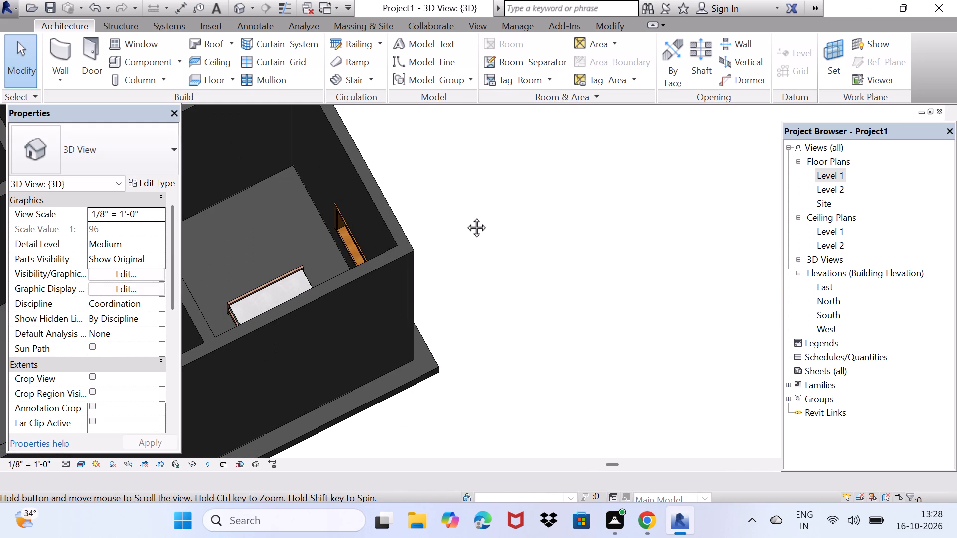
middle_click_drag(465, 216, 820, 187)
scroll(465, 216, "down", 1)
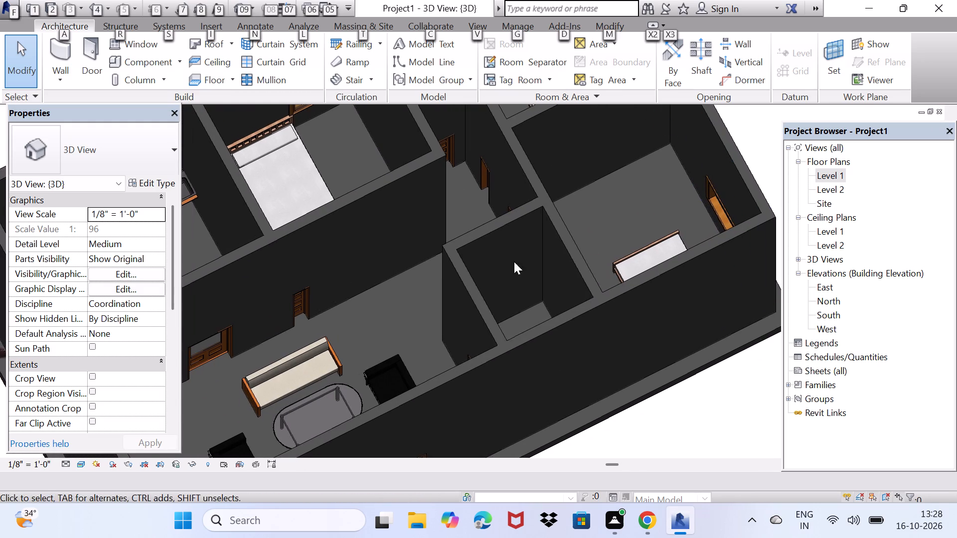
middle_click_drag(473, 266, 653, 188, "alt")
middle_click_drag(428, 265, 523, 229, "alt")
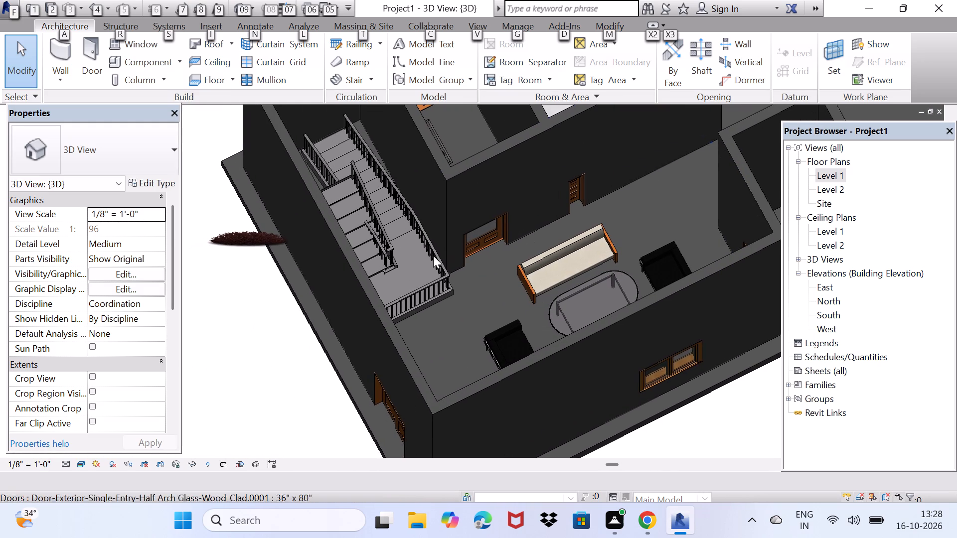
scroll(362, 228, "up", 5)
middle_click_drag(354, 229, 387, 221)
scroll(378, 227, "down", 5)
middle_click_drag(412, 249, 328, 168)
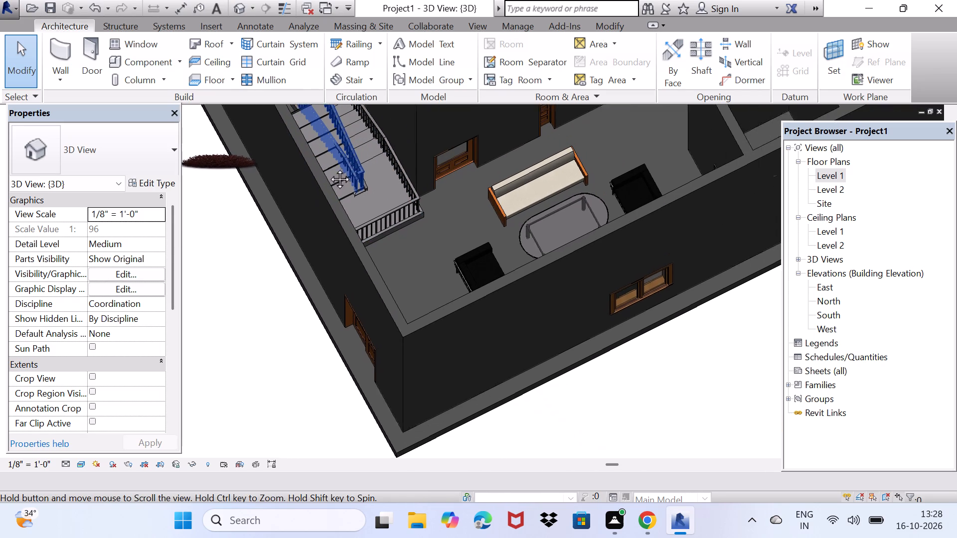
middle_click_drag(328, 168, 280, 169)
scroll(277, 170, "down", 8)
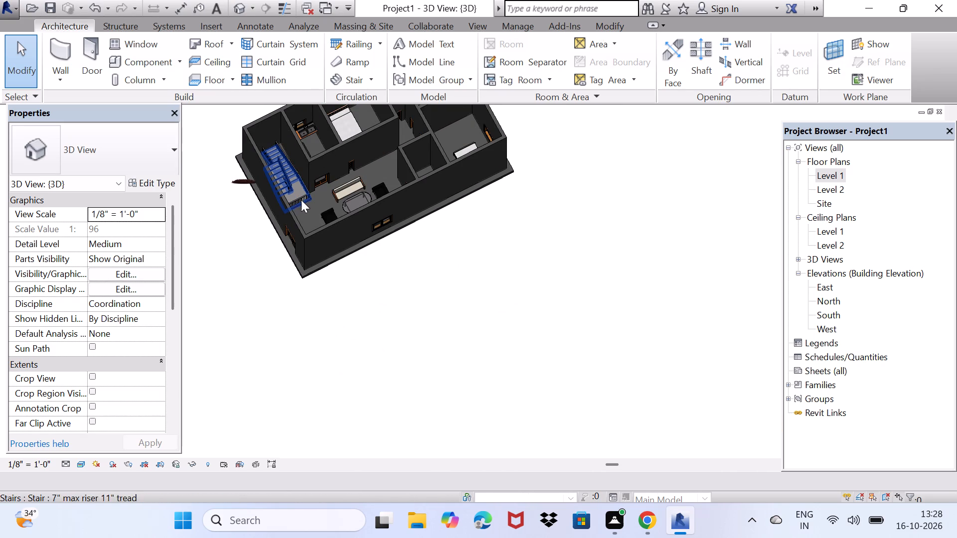
middle_click_drag(301, 202, 305, 215)
key("Escape")
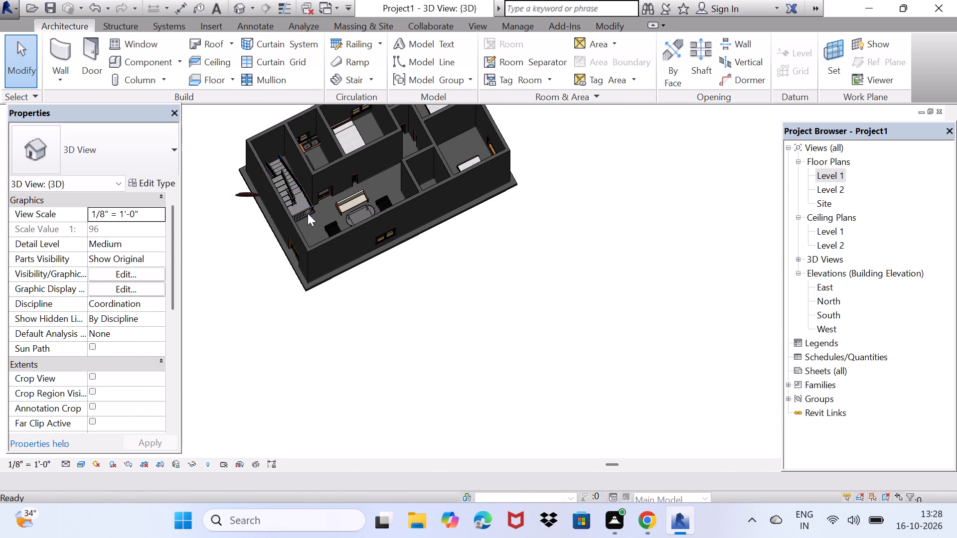
key("Escape")
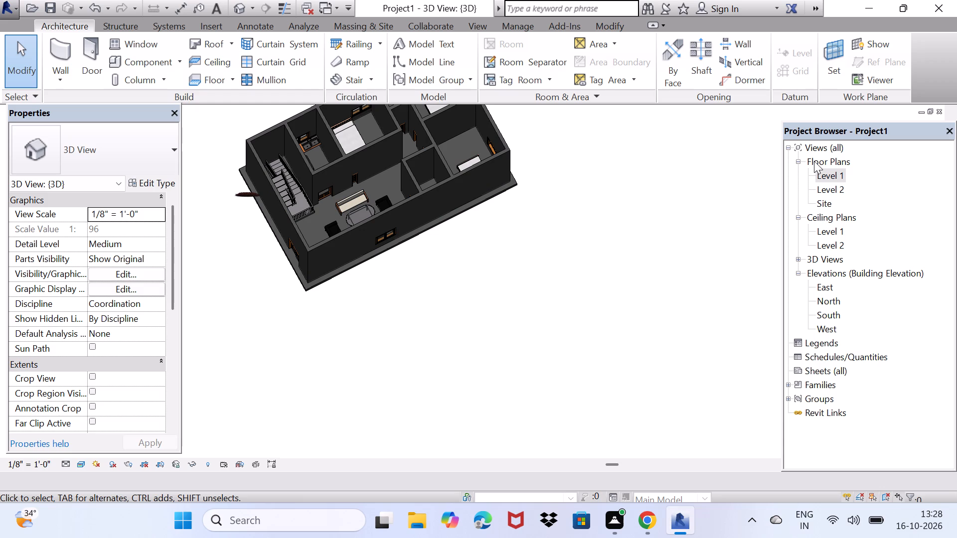
On the Level 1 plan, draw a closed rectangle of Generic - 8" walls, 20' high, around the whole house, with a west side about 72' long.
double_click(822, 175)
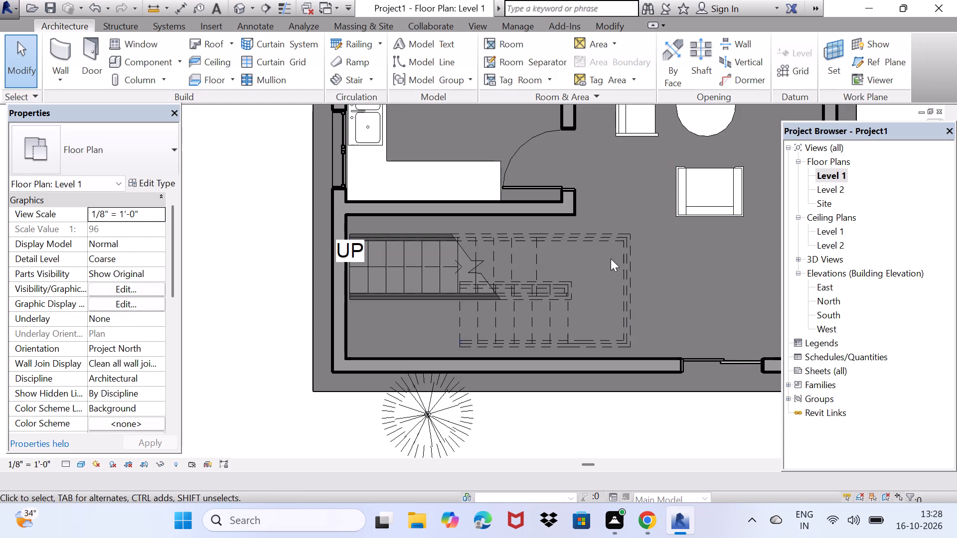
scroll(569, 252, "down", 7)
middle_click_drag(555, 251, 405, 322)
scroll(542, 258, "down", 1)
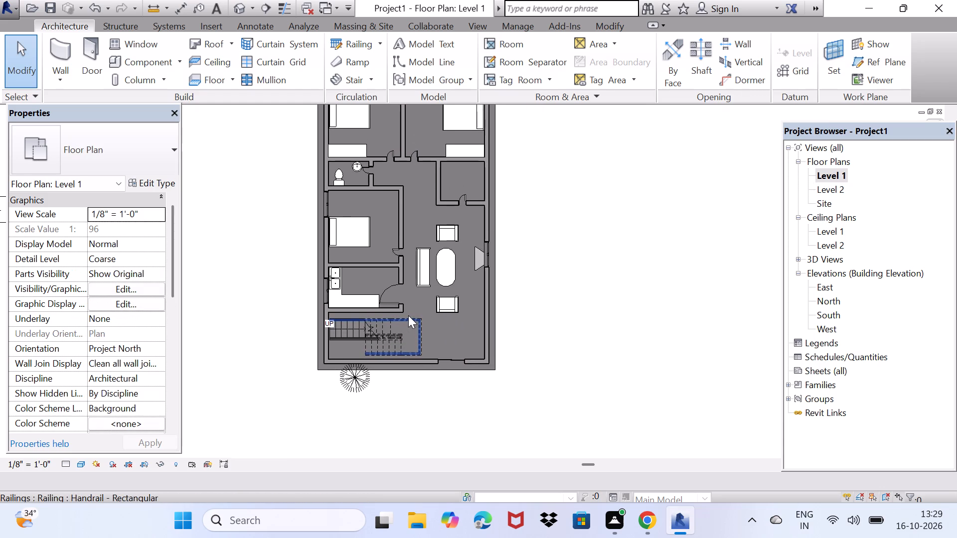
middle_click_drag(410, 314, 449, 316)
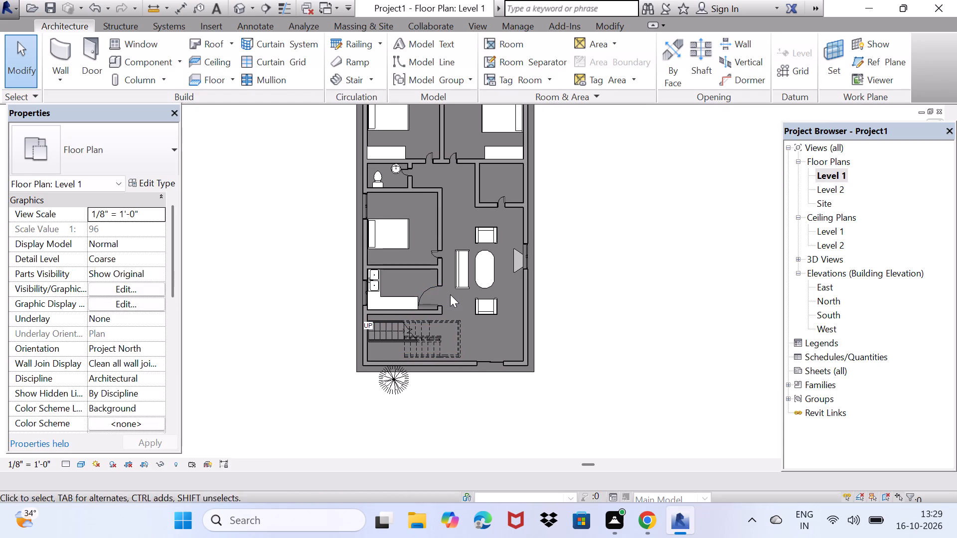
scroll(430, 252, "down", 1)
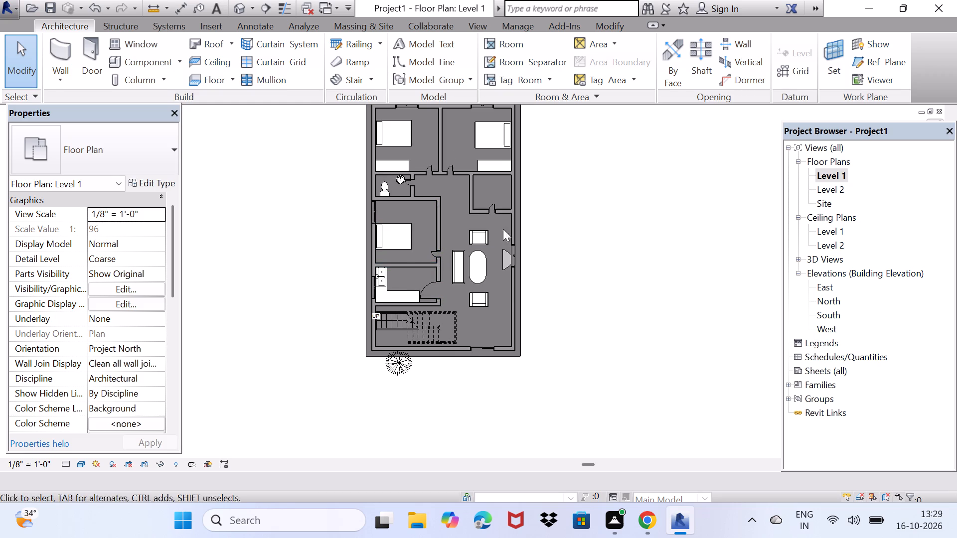
scroll(513, 244, "down", 2)
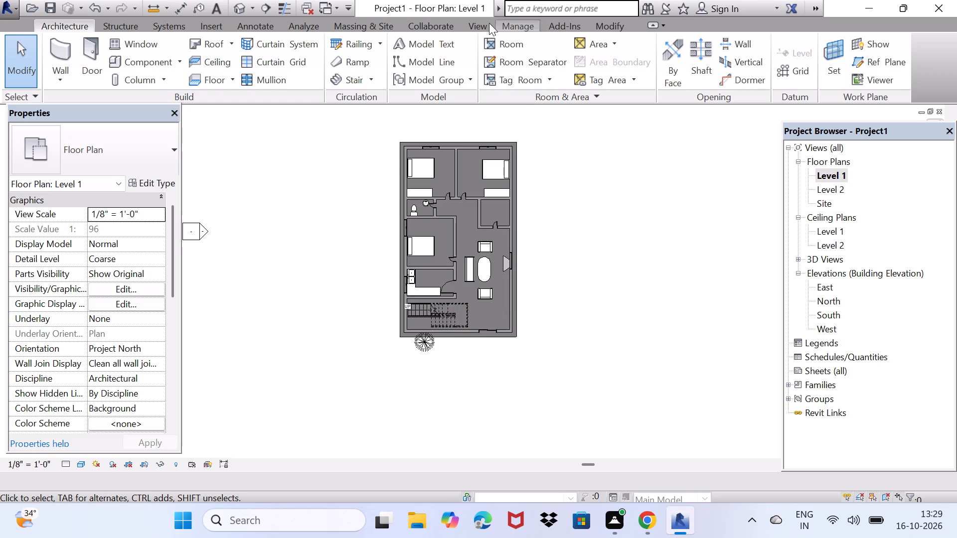
left_click(60, 54)
left_click_drag(621, 411, 627, 397)
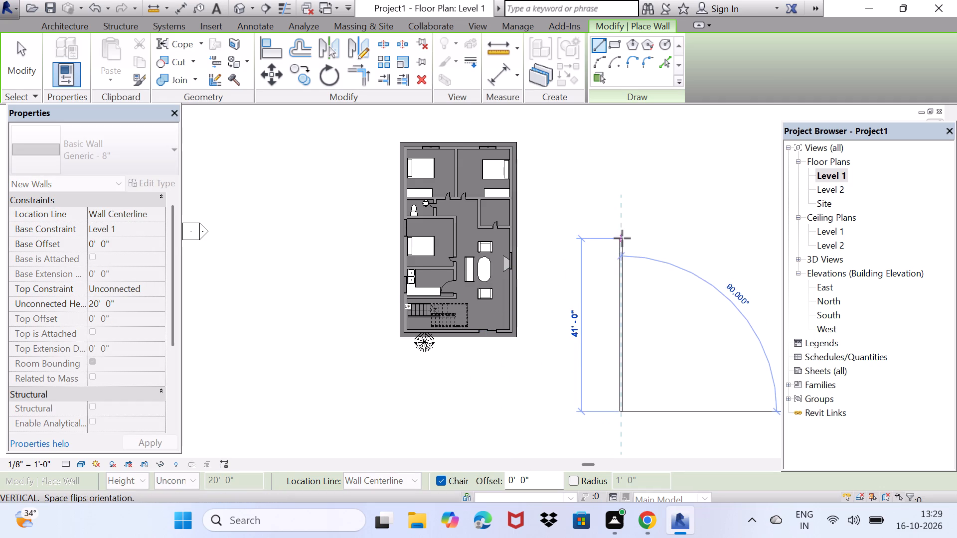
left_click(618, 228)
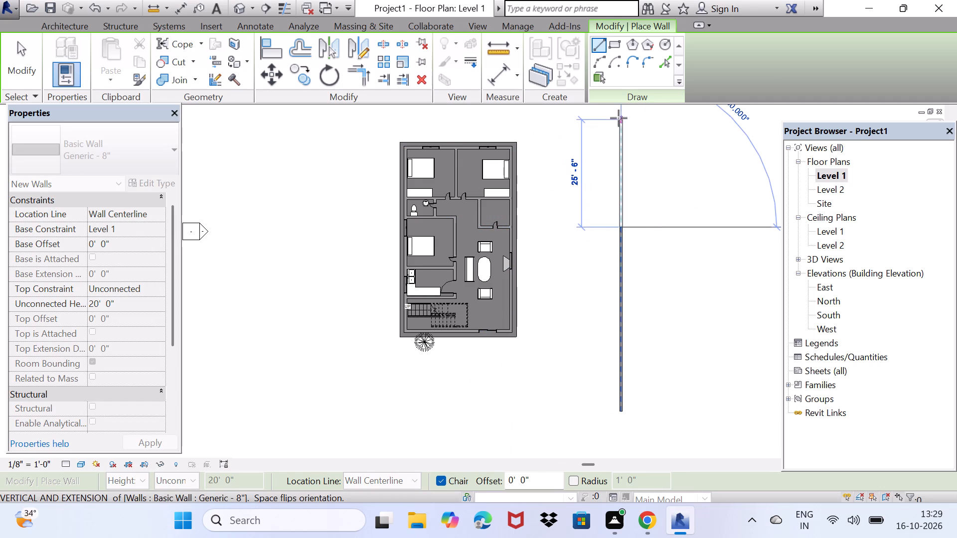
left_click(627, 116)
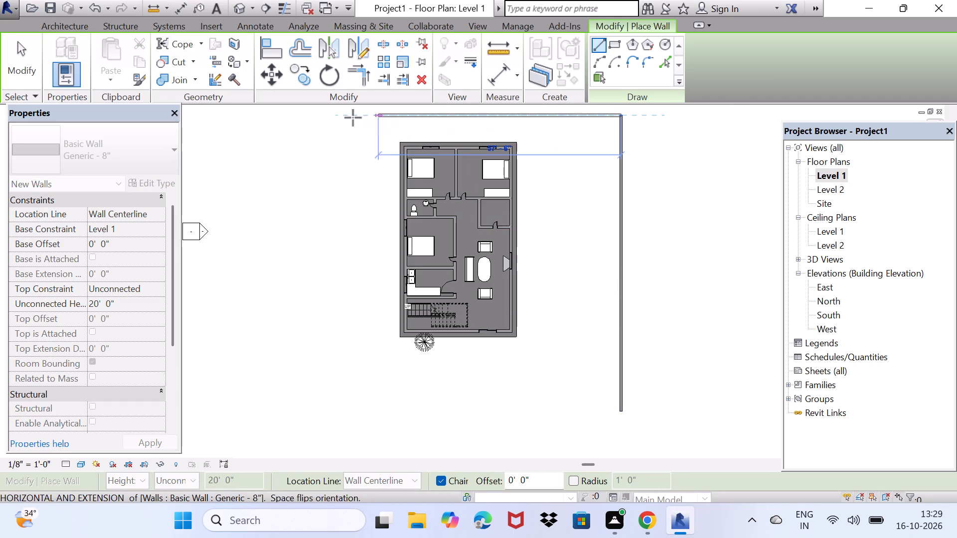
left_click(318, 123)
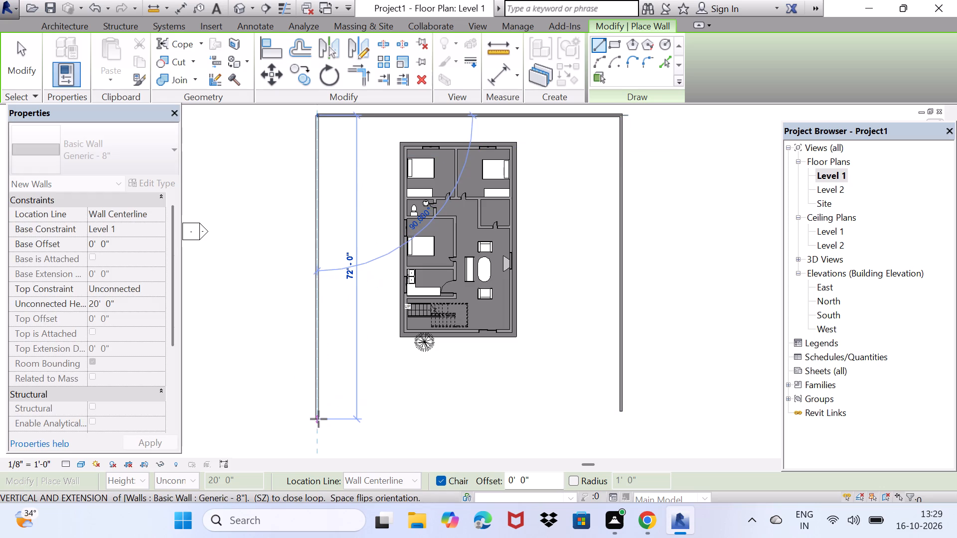
left_click(318, 419)
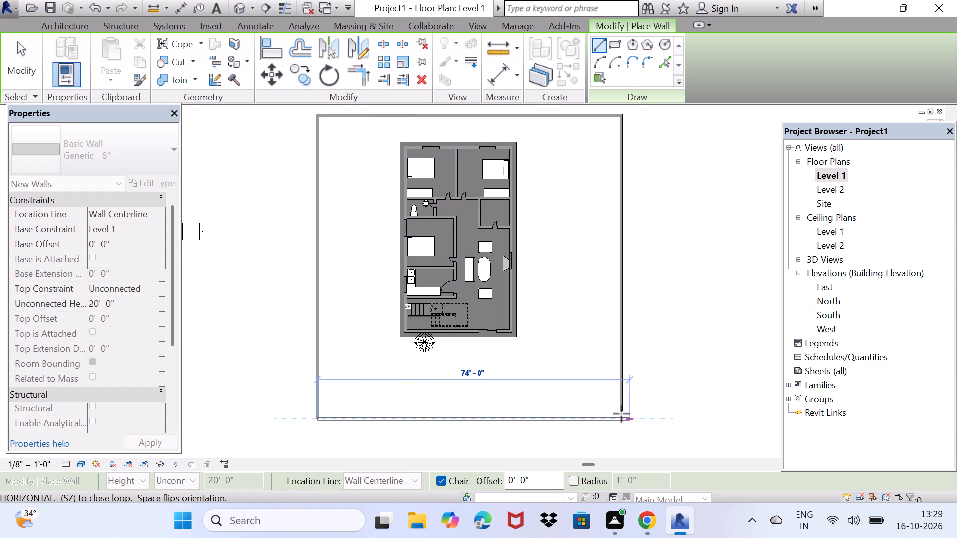
left_click(620, 414)
left_click(621, 404)
scroll(621, 404, "up", 2)
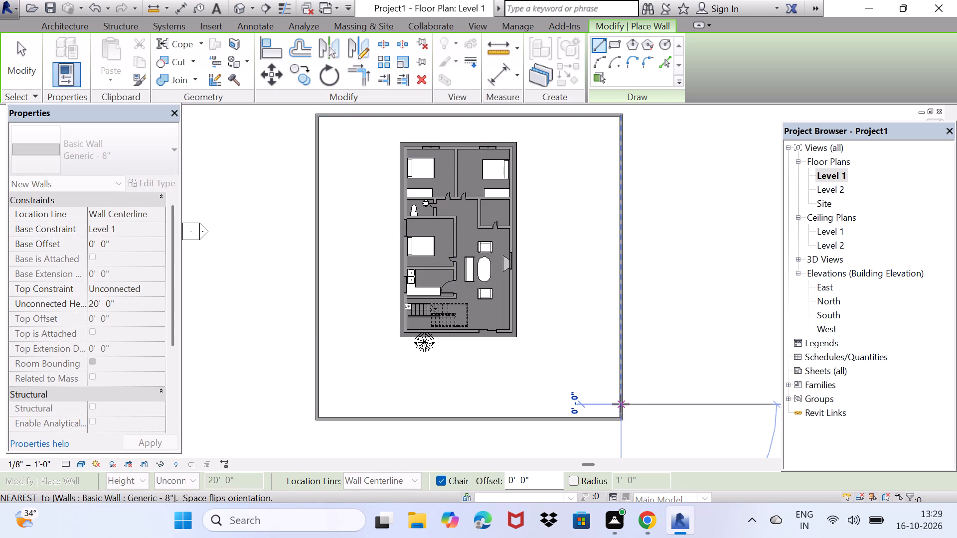
scroll(621, 404, "up", 7)
key("Escape")
scroll(621, 404, "down", 1)
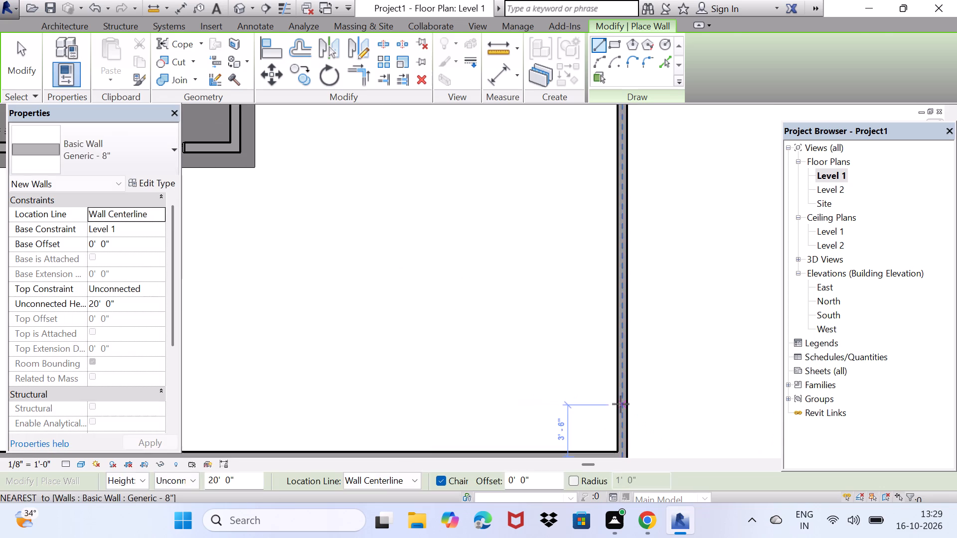
scroll(621, 404, "down", 2)
key("Escape")
scroll(613, 403, "down", 9)
middle_click_drag(514, 400, 571, 372)
Nudge the Barberry shrub outside the south wall farther west and slightly north, to about 2'-3" from the wall.
scroll(544, 365, "up", 8)
scroll(534, 322, "up", 4)
left_click(532, 321)
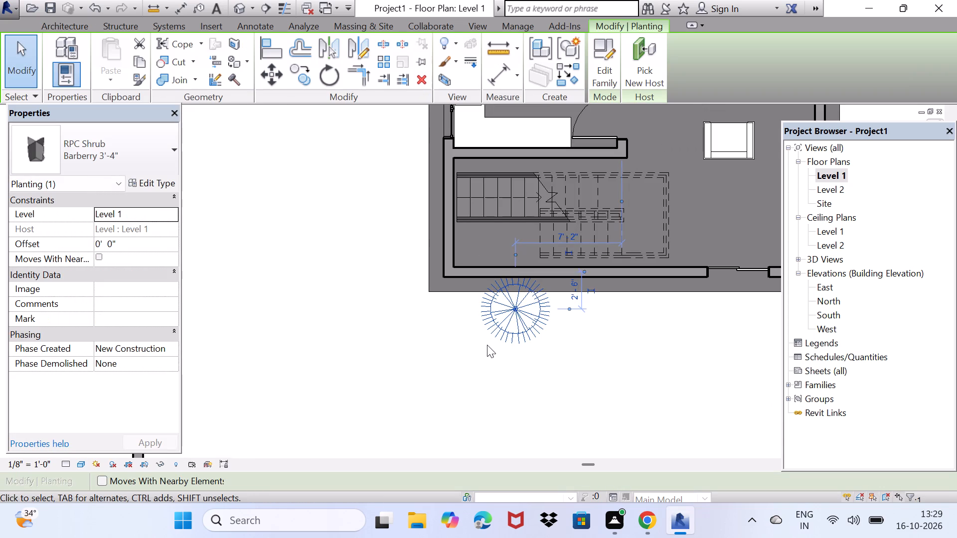
key("Down")
key("Down")
key("Up")
key("Up")
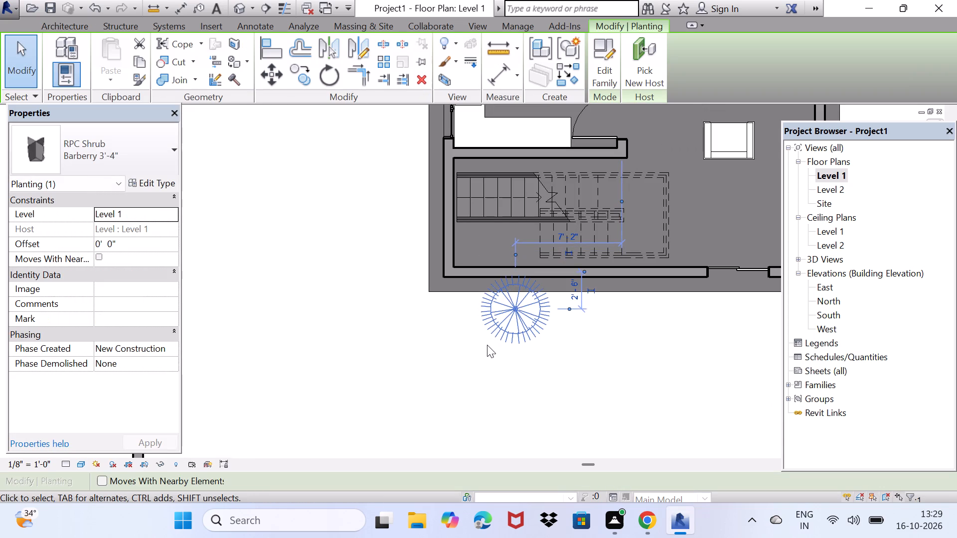
key("Left")
key("Left")
key("Left")
key("Left")
key("Left")
key("Up")
key("Left")
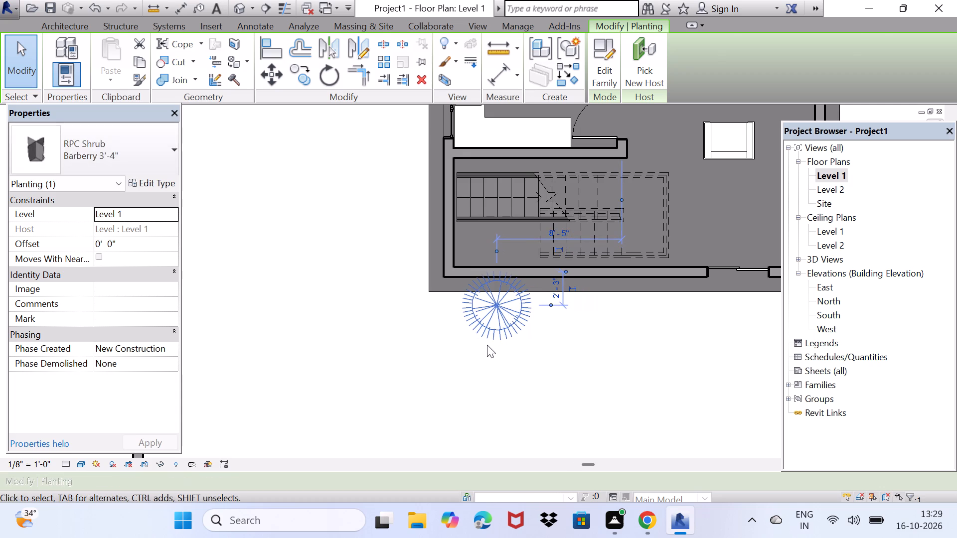
key("Escape")
left_click_drag(325, 340, 338, 307)
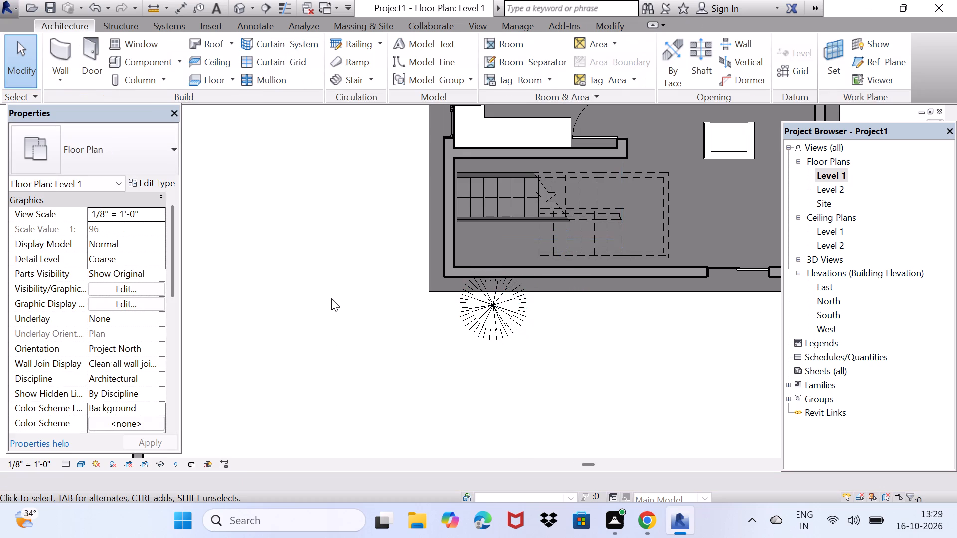
Load the RPC Beetle car family from the Entourage folder of the US Imperial library.
scroll(328, 300, "down", 8)
middle_click_drag(356, 225, 291, 293)
scroll(291, 293, "down", 2)
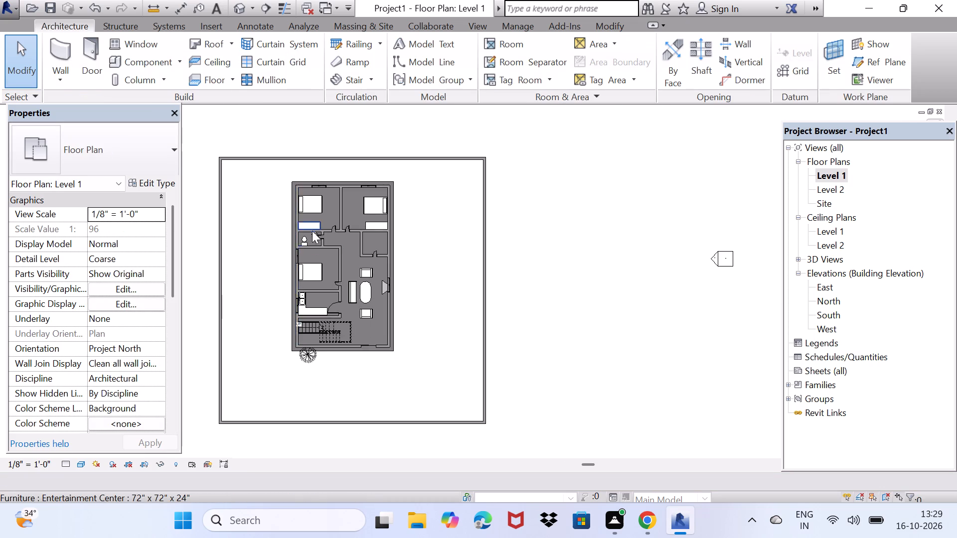
scroll(312, 231, "up", 4)
middle_click_drag(312, 227, 289, 226)
scroll(300, 226, "down", 3)
scroll(358, 220, "down", 4)
middle_click_drag(400, 219, 434, 211)
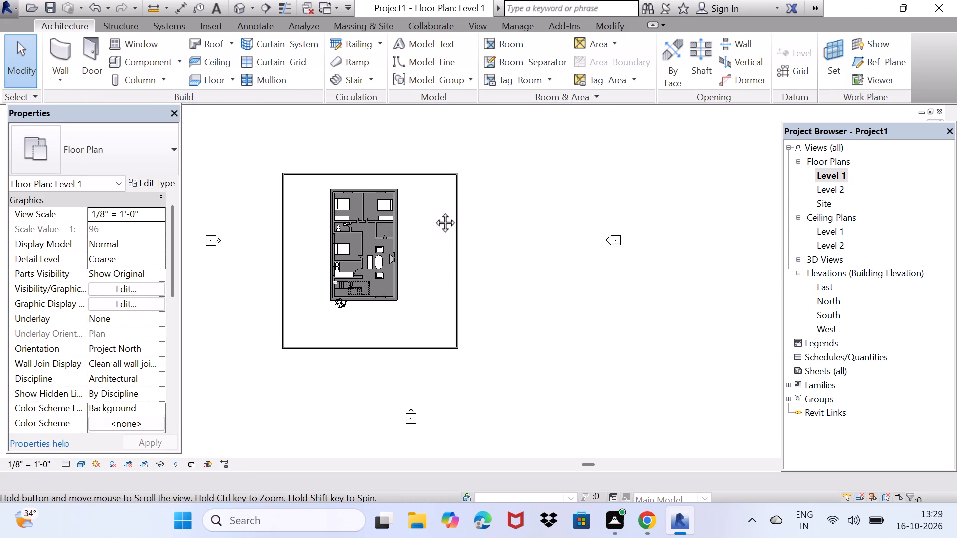
middle_click_drag(434, 211, 553, 229)
scroll(473, 229, "up", 9)
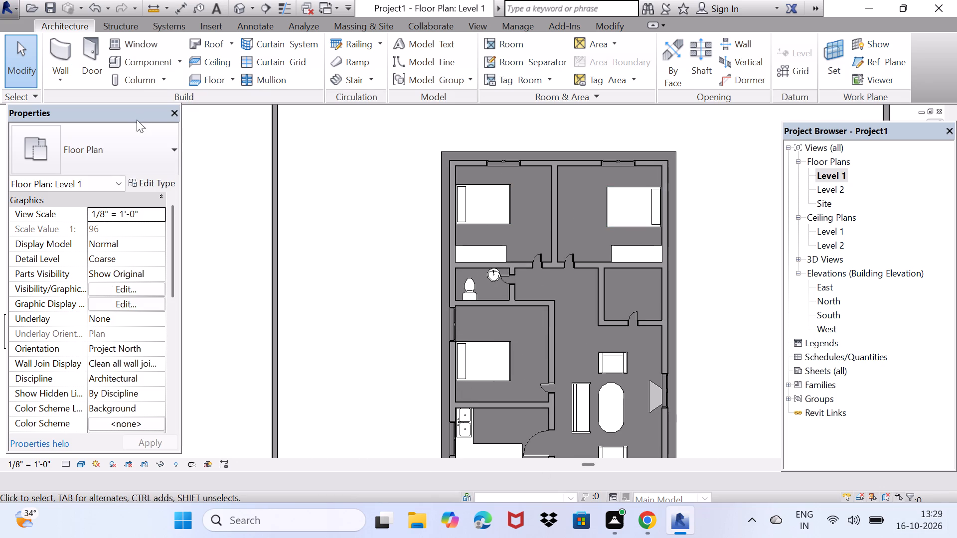
double_click(144, 62)
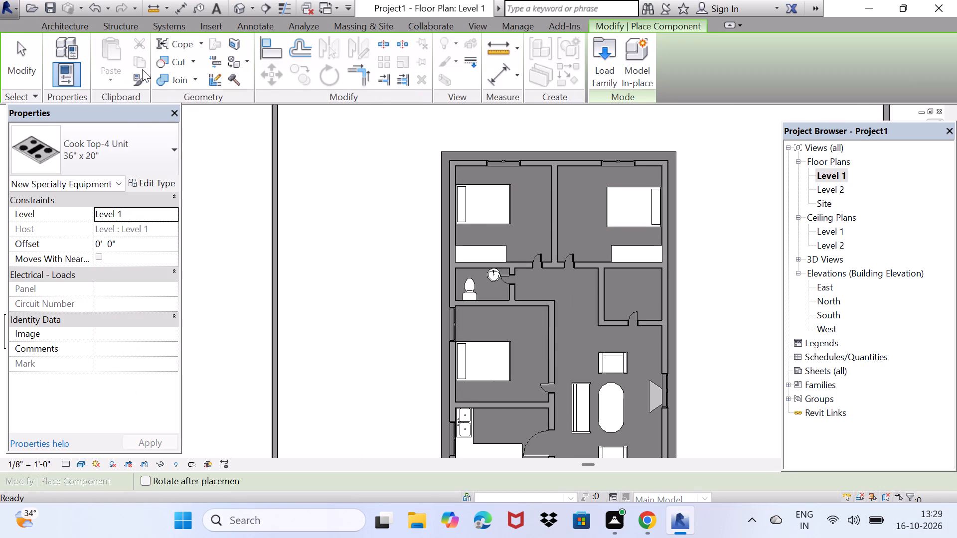
double_click(604, 45)
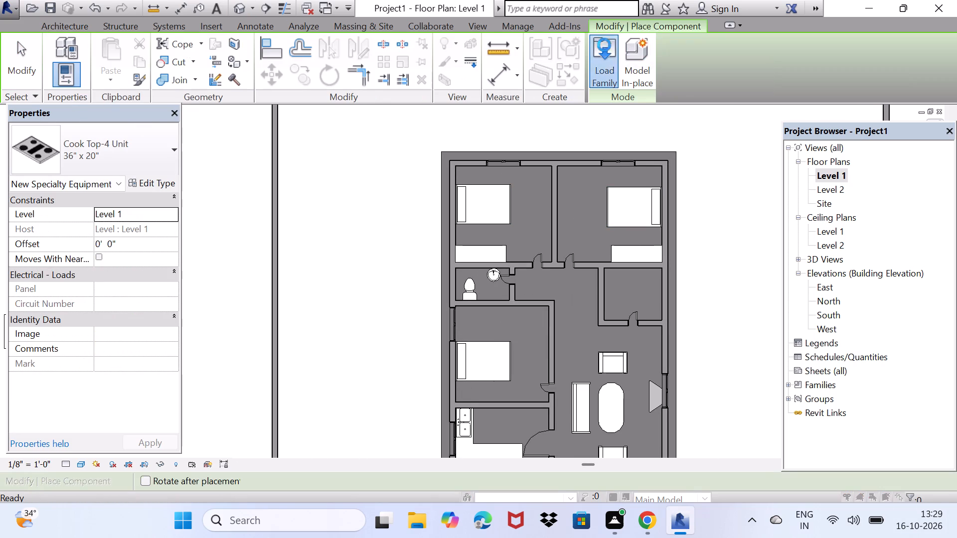
scroll(503, 248, "down", 1)
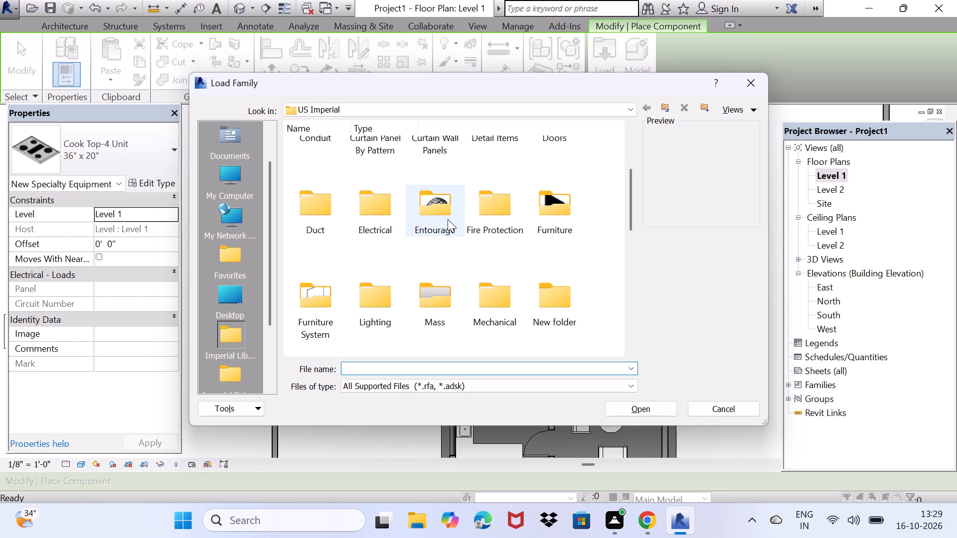
double_click(442, 220)
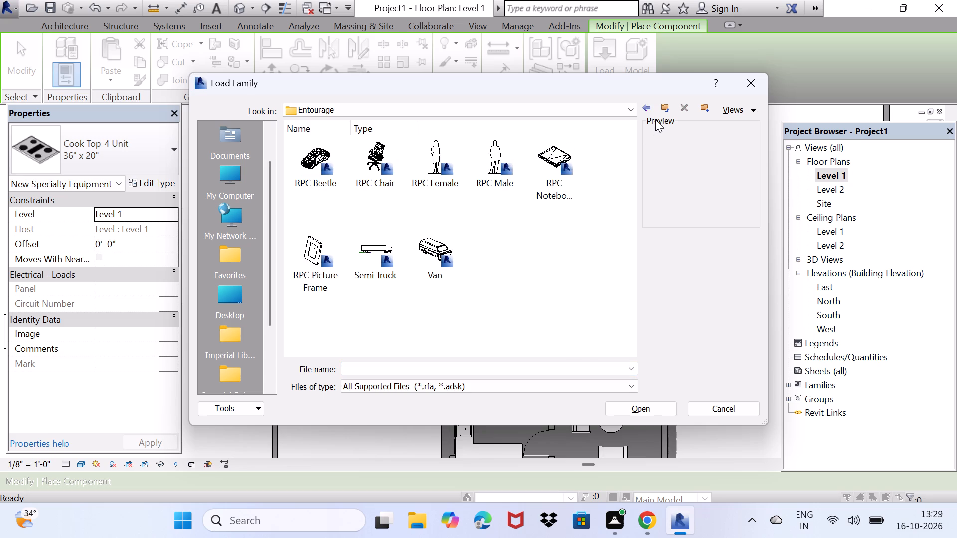
left_click(311, 157)
left_click(635, 413)
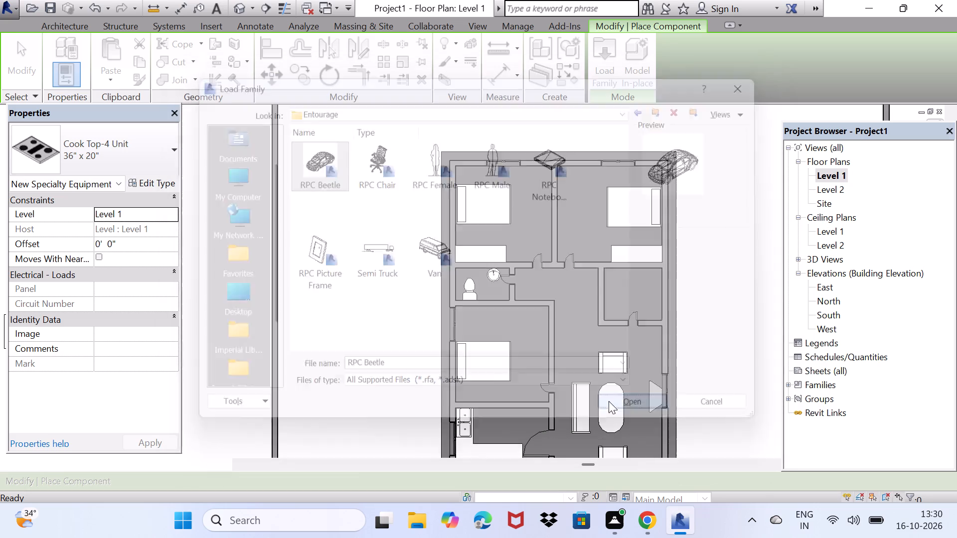
Place one RPC Beetle in the yard just south of the Barberry shrub, pointing north-south, its base point about 17' from the house's south wall.
scroll(523, 325, "down", 4)
middle_click_drag(518, 395, 496, 167)
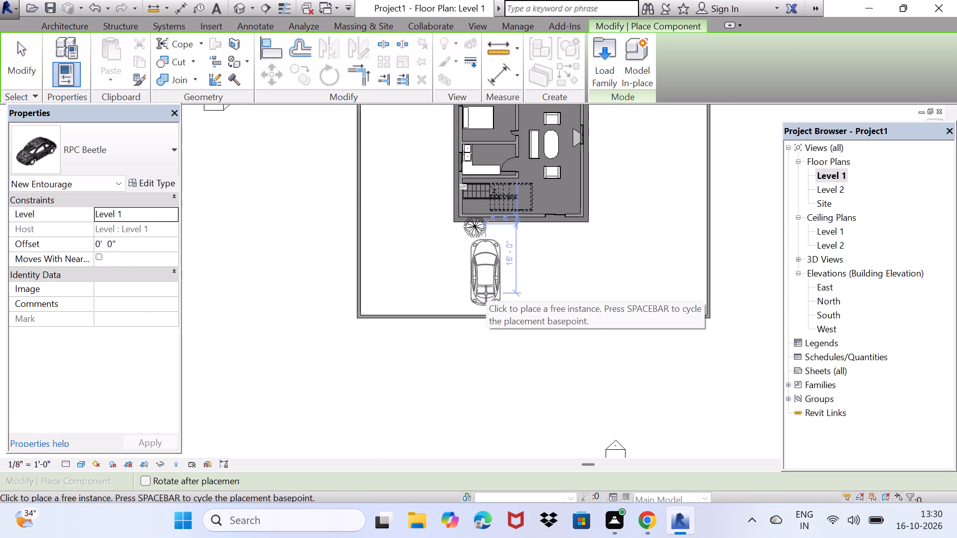
left_click(483, 297)
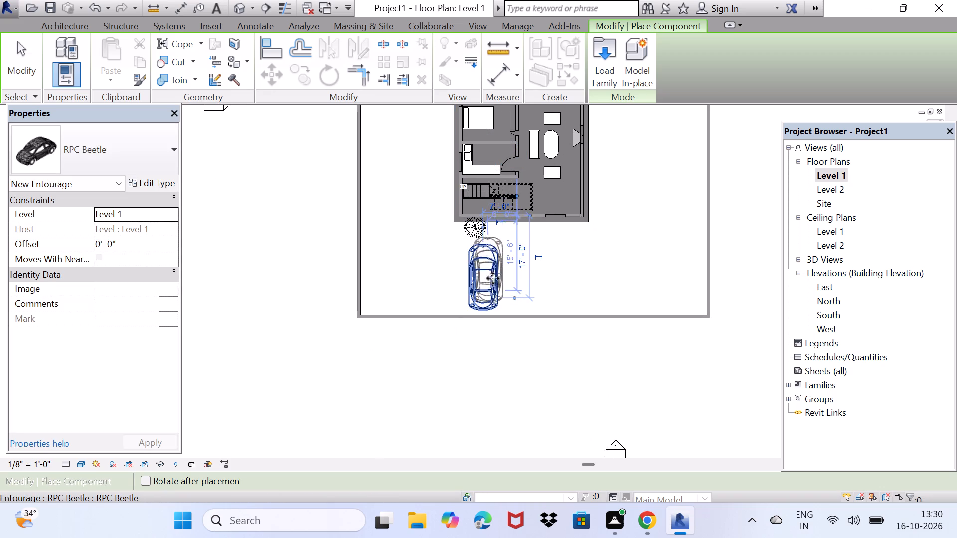
key("Escape")
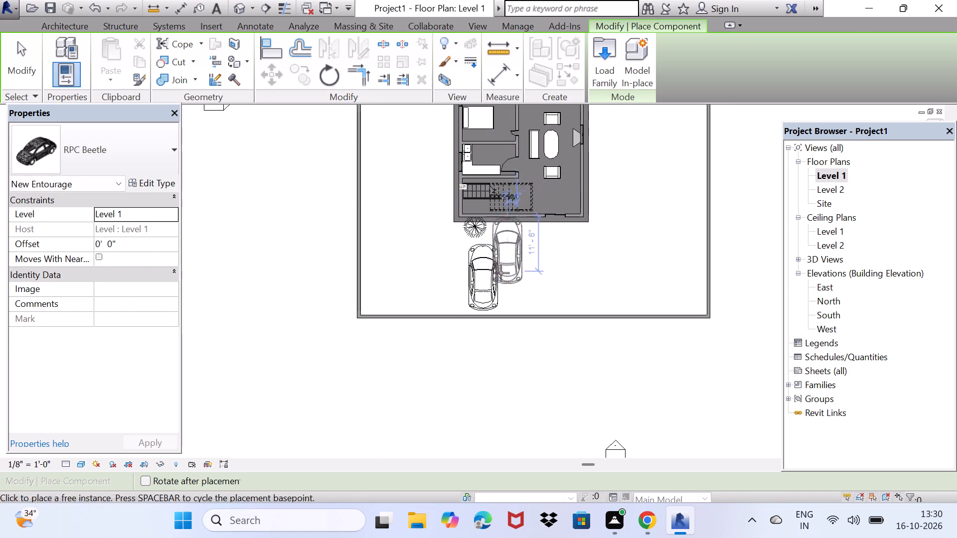
key("Escape")
Sketch a Handrail - Rectangular railing 22'-10" long on the south boundary wall's inner face, starting about 23'-5" from the west boundary wall.
scroll(493, 262, "up", 2)
middle_click_drag(498, 257, 454, 289)
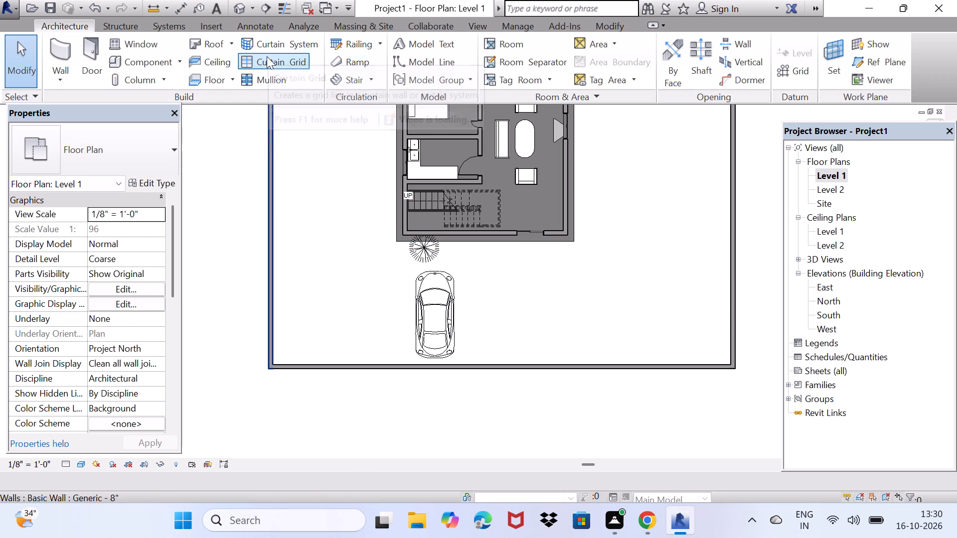
left_click(354, 41)
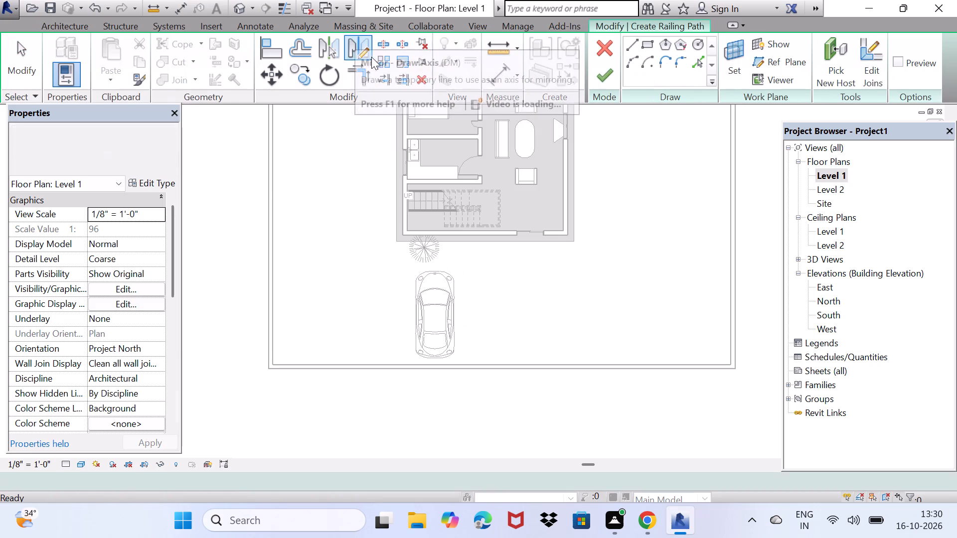
left_click(422, 364)
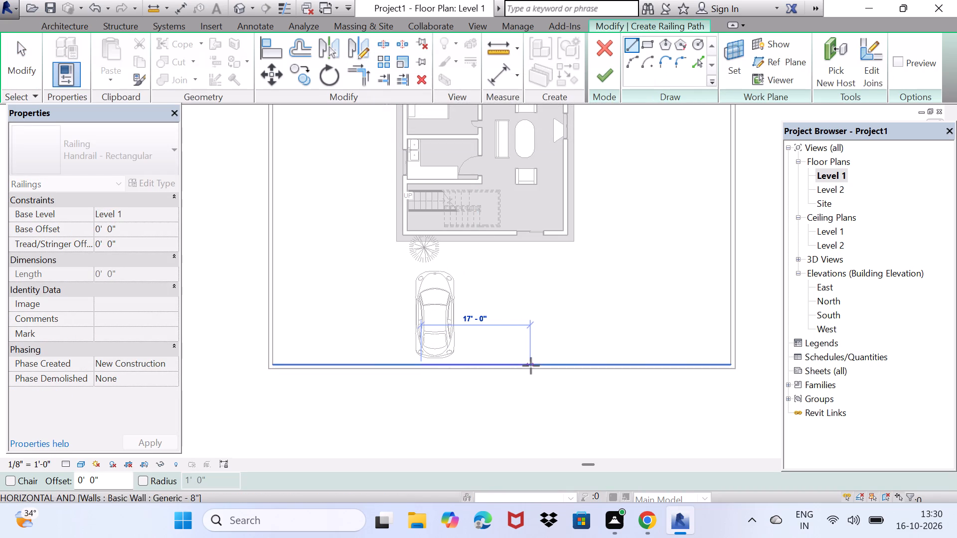
left_click(570, 364)
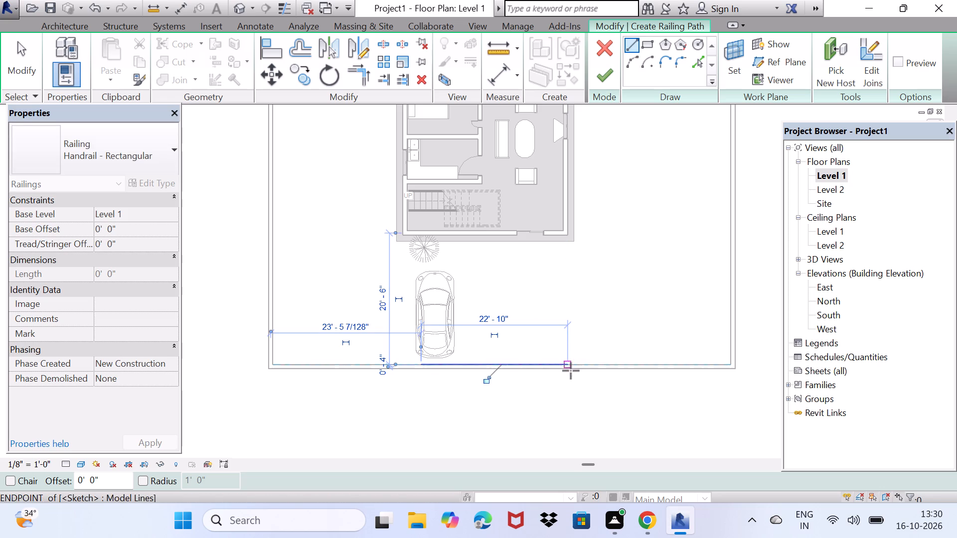
key("space")
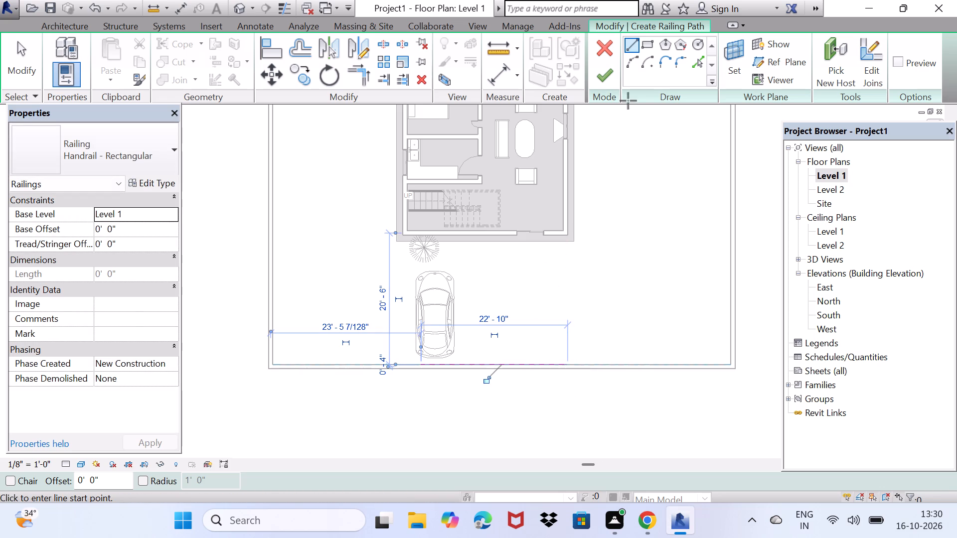
left_click(617, 74)
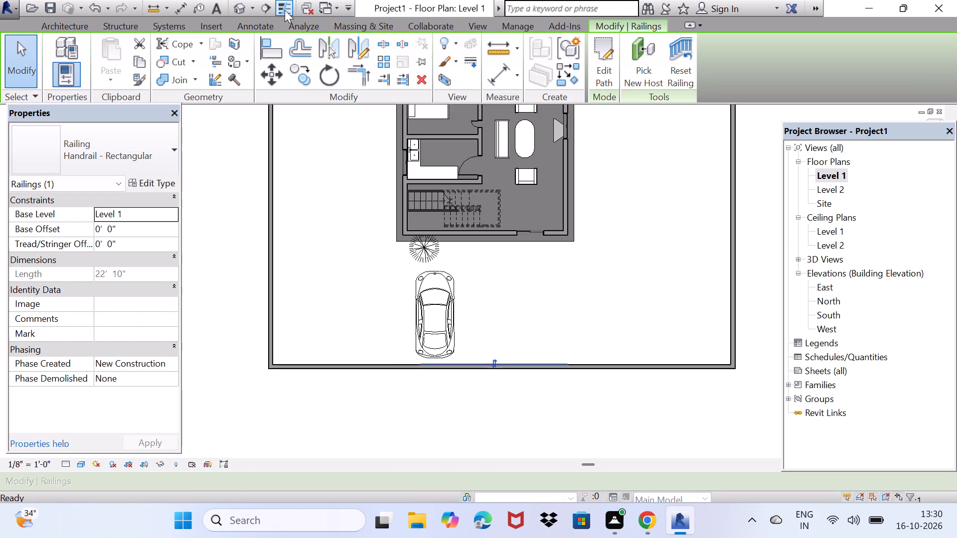
Examine the car, the south boundary wall with its railing, and the enclosed house from several angles in the default 3D view.
left_click(238, 4)
middle_click_drag(353, 310, 394, 299)
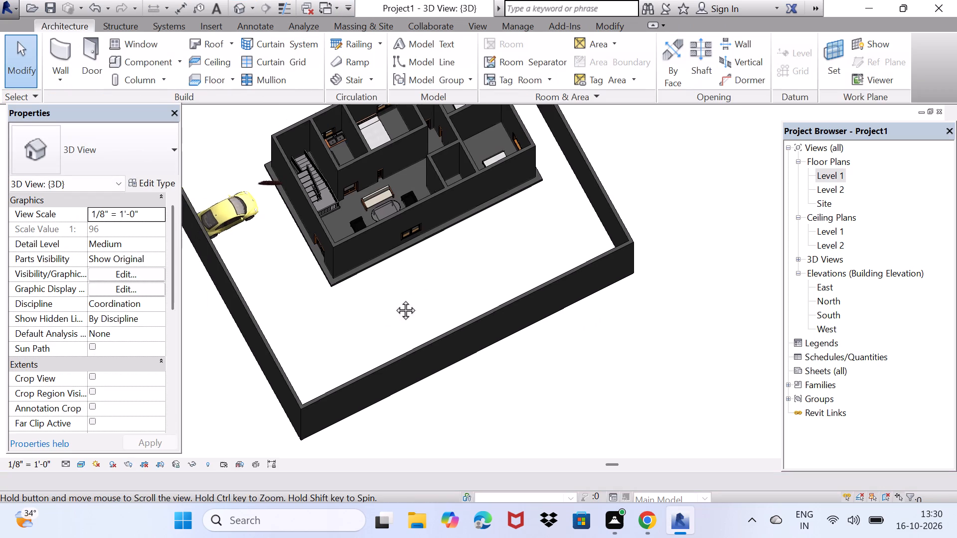
middle_click_drag(394, 299, 494, 320)
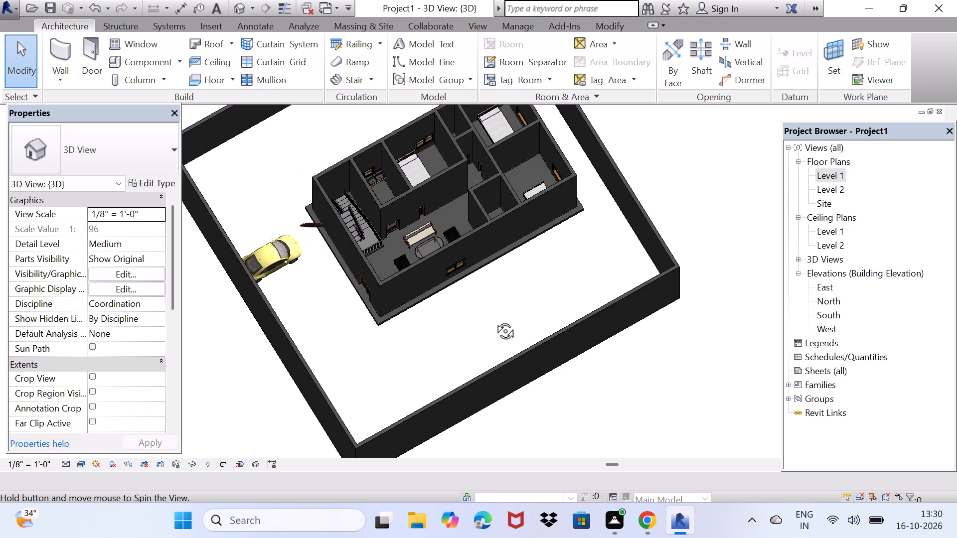
middle_click_drag(494, 320, 508, 300)
scroll(505, 301, "down", 6)
middle_click_drag(405, 364, 404, 364)
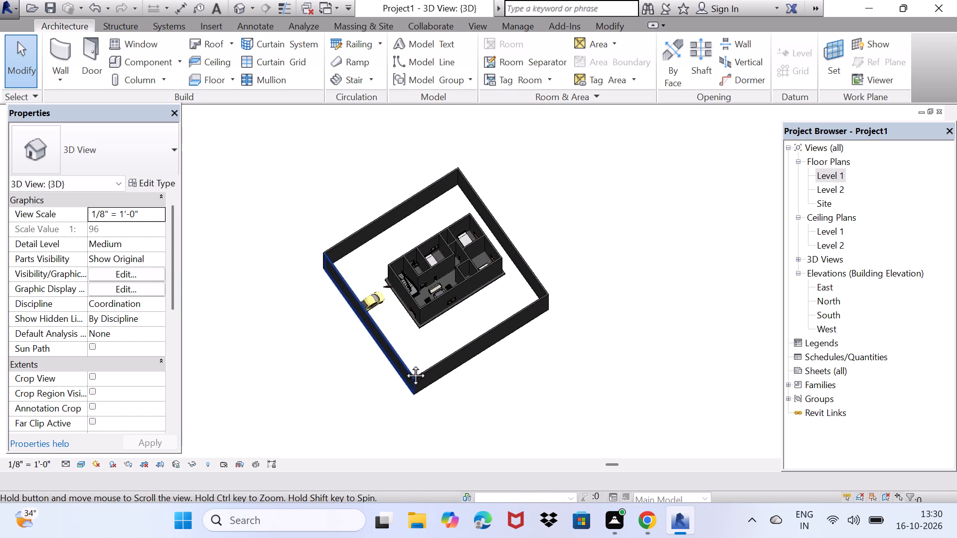
middle_click_drag(404, 364, 501, 310)
key("space")
key("space")
key("space")
key("space")
key("space")
key("space")
key("space")
key("space")
key("space")
key("space")
key("space")
key("space")
key("space")
key("space")
key("space")
key("space")
key("space")
key("space")
key("space")
key("space")
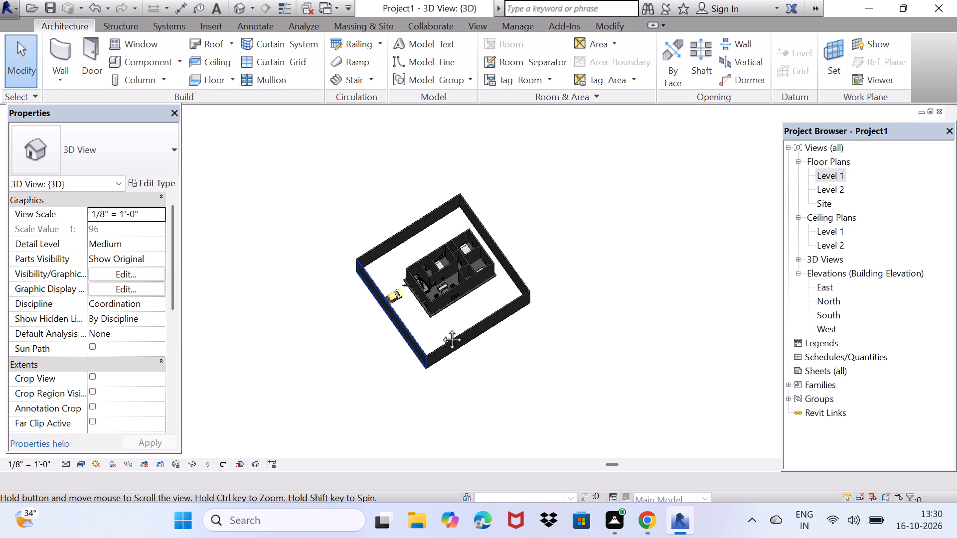
middle_click_drag(435, 329, 596, 163)
scroll(429, 269, "up", 3)
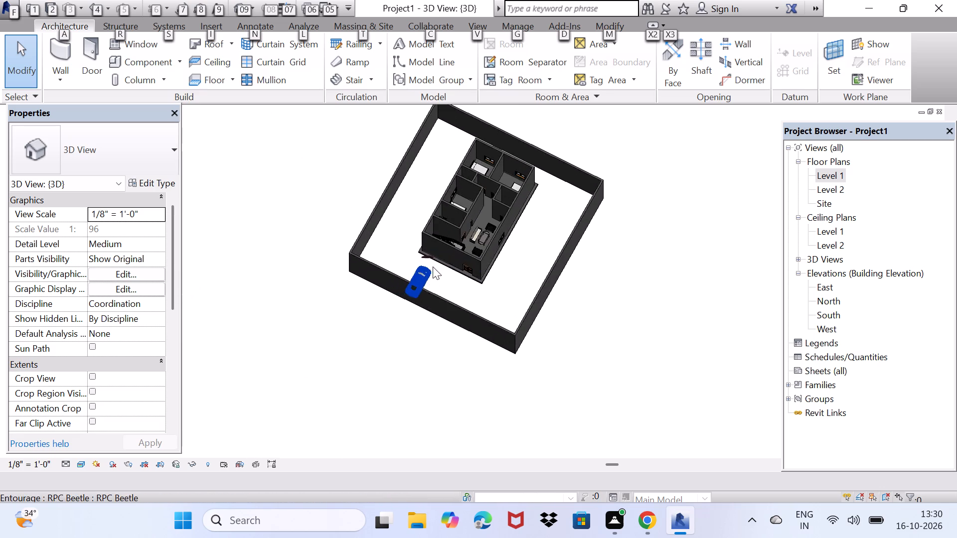
scroll(420, 287, "up", 9)
middle_click_drag(467, 311, 472, 264)
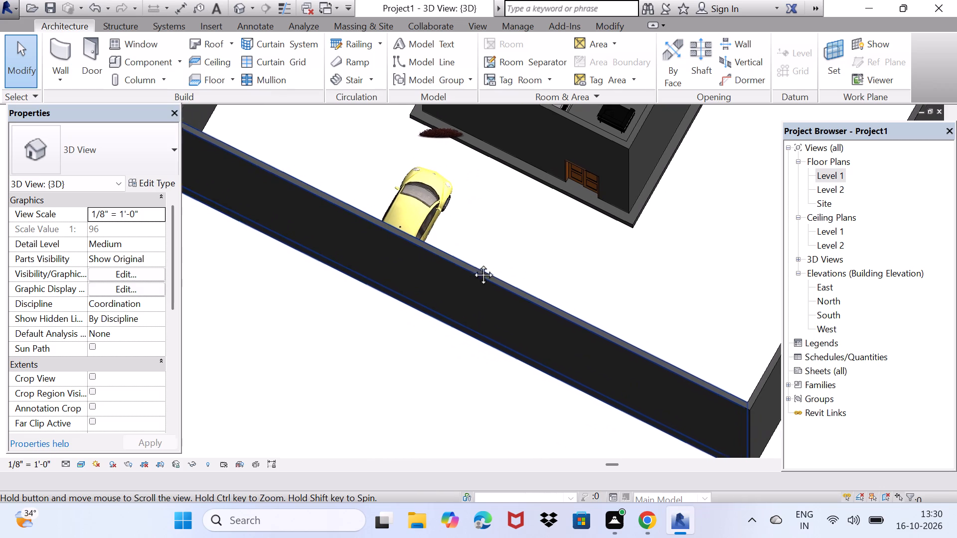
middle_click_drag(472, 264, 472, 269)
scroll(485, 269, "down", 6)
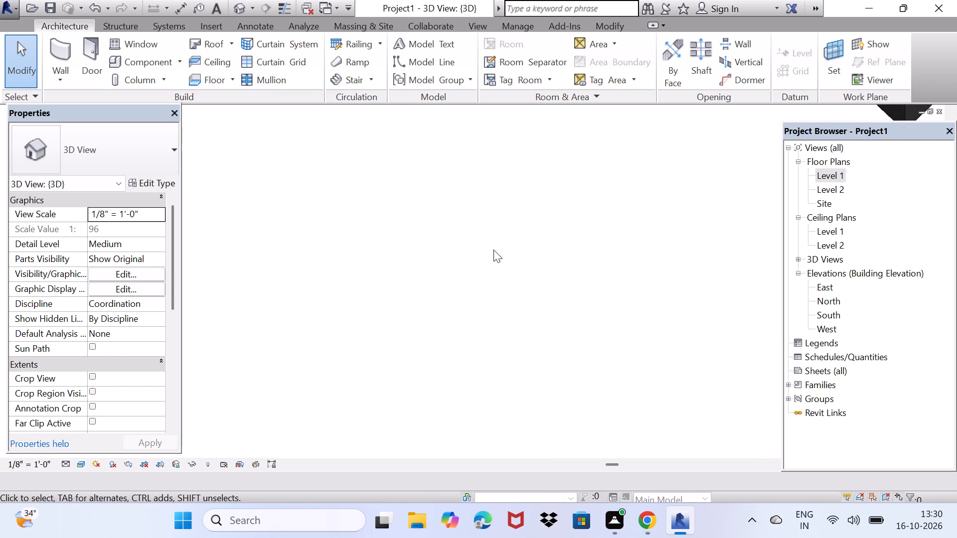
scroll(493, 250, "down", 6)
scroll(593, 161, "up", 2)
middle_click_drag(619, 154, 606, 167)
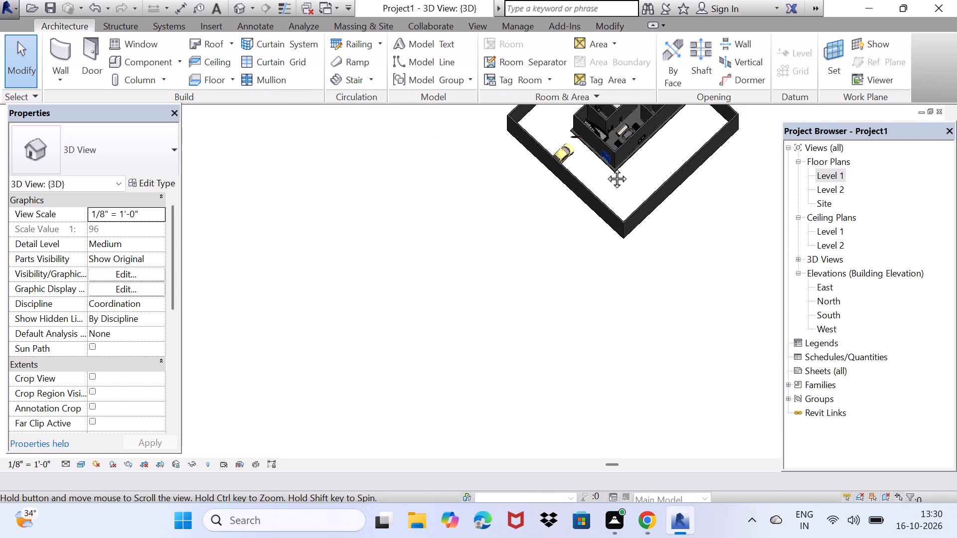
middle_click_drag(606, 167, 381, 265)
scroll(363, 264, "up", 8)
scroll(338, 297, "up", 3)
scroll(332, 287, "down", 8)
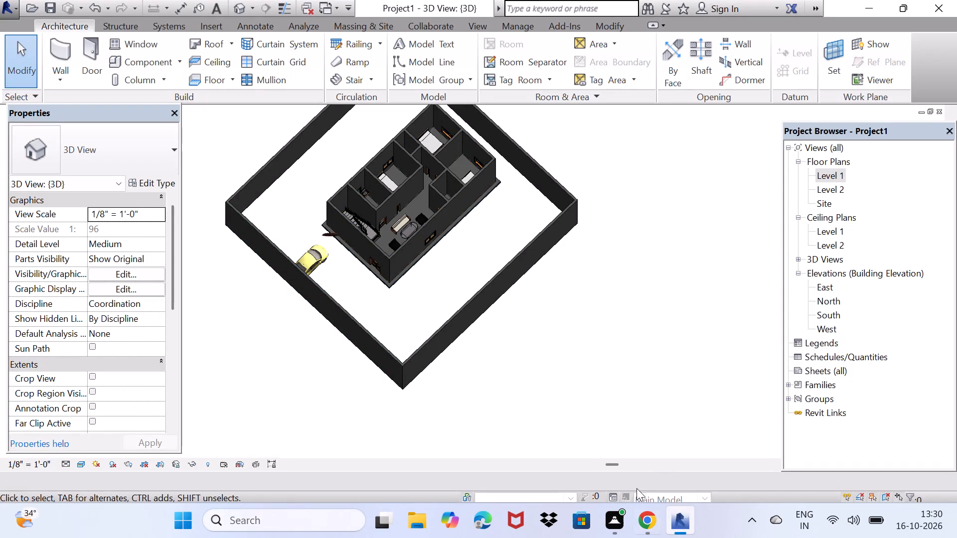
On the Level 1 plan, create a Generic - 12" floor bounded by all four boundary walls, offset 1' outside them.
double_click(836, 171)
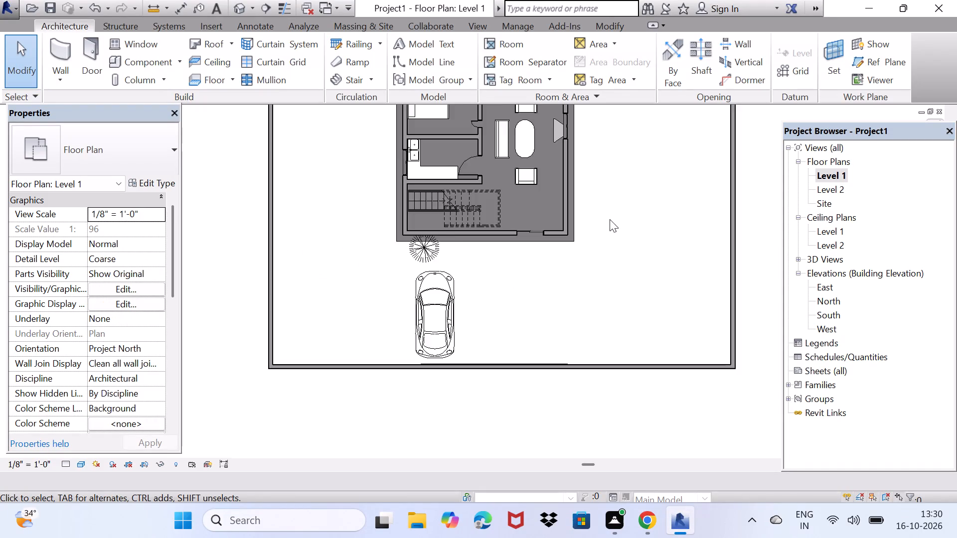
scroll(609, 219, "down", 6)
middle_click_drag(556, 239, 495, 277)
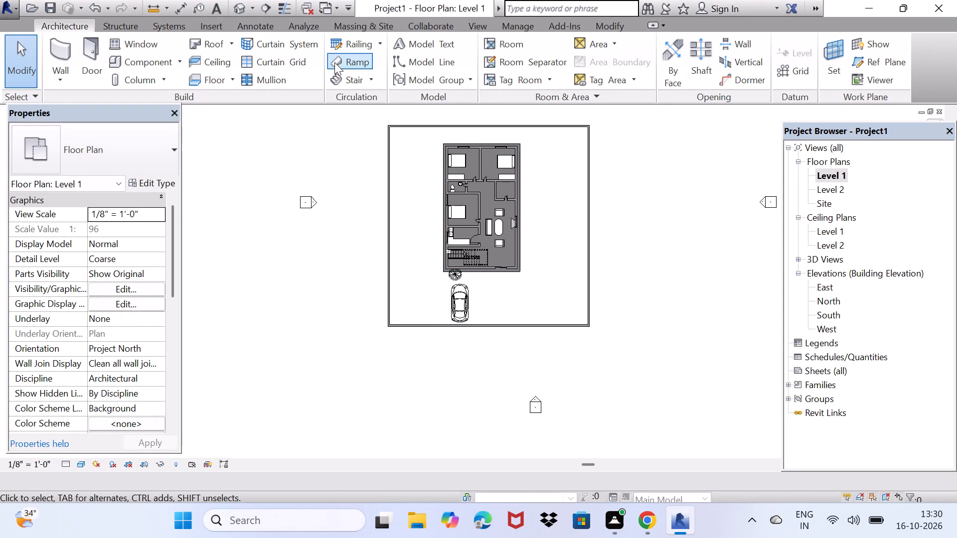
left_click(193, 77)
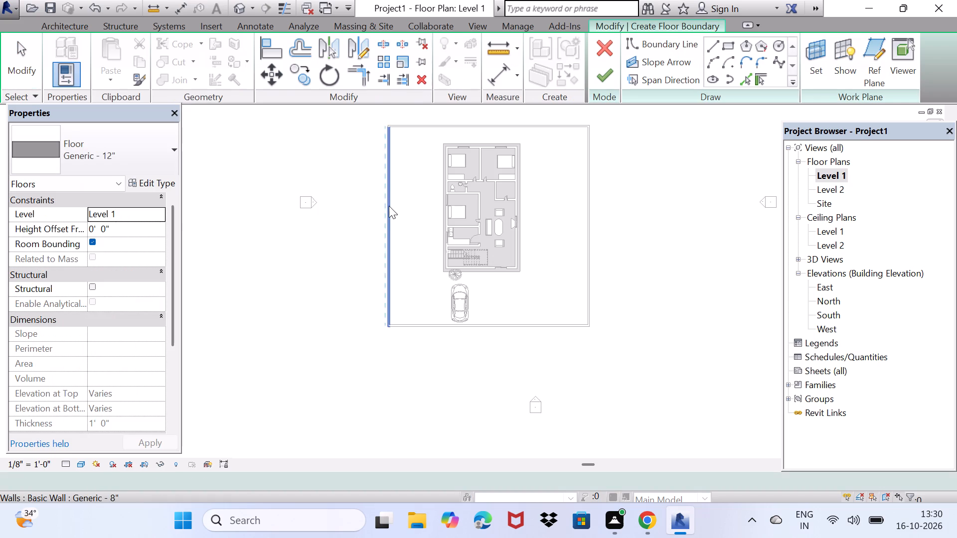
scroll(389, 206, "up", 4)
left_click(385, 203)
scroll(385, 203, "down", 3)
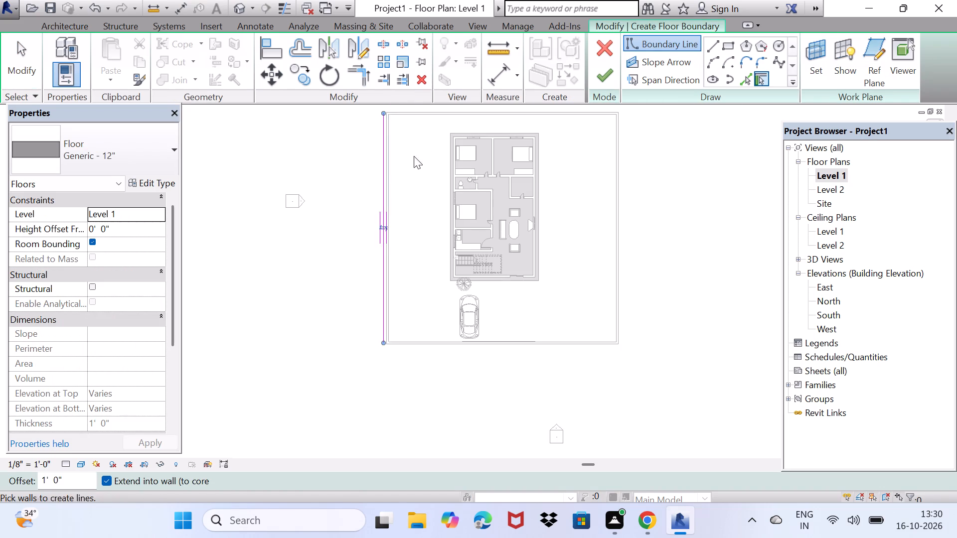
middle_click_drag(414, 156, 374, 213)
left_click(385, 168)
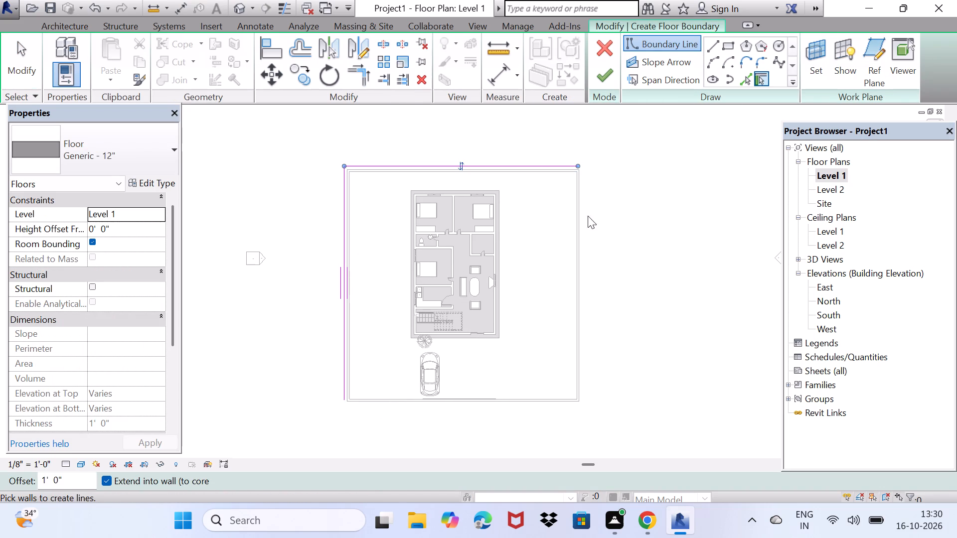
left_click(576, 215)
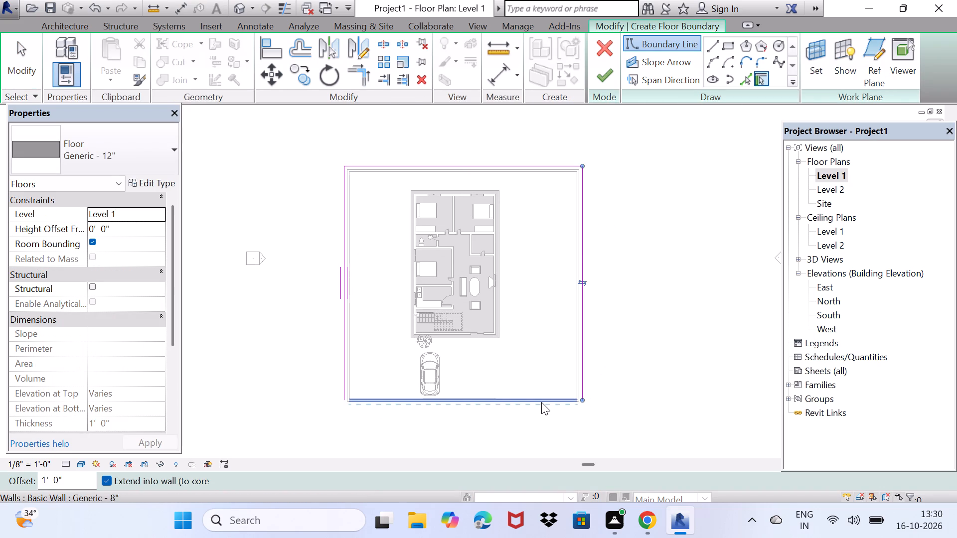
left_click(541, 402)
scroll(442, 316, "up", 1)
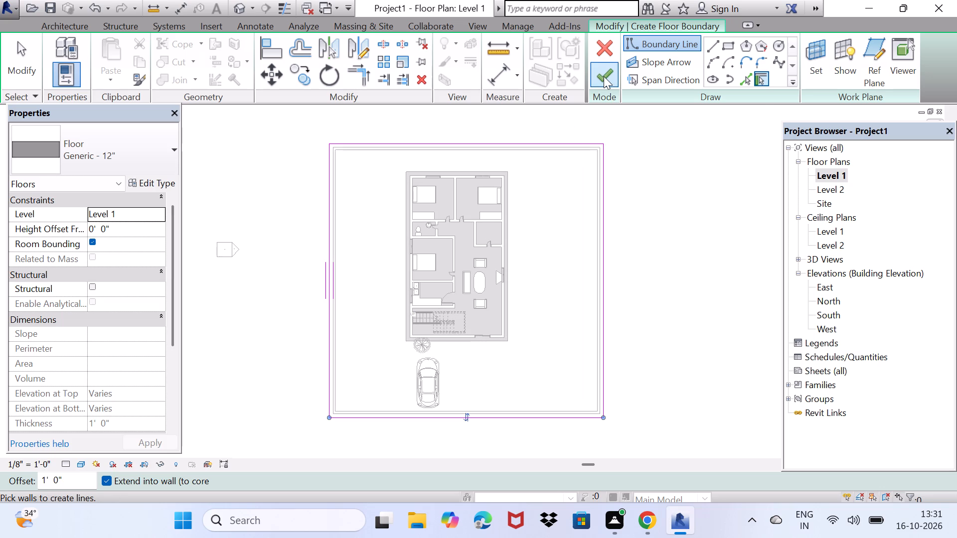
left_click(604, 76)
scroll(471, 285, "up", 3)
middle_click_drag(464, 270, 466, 288)
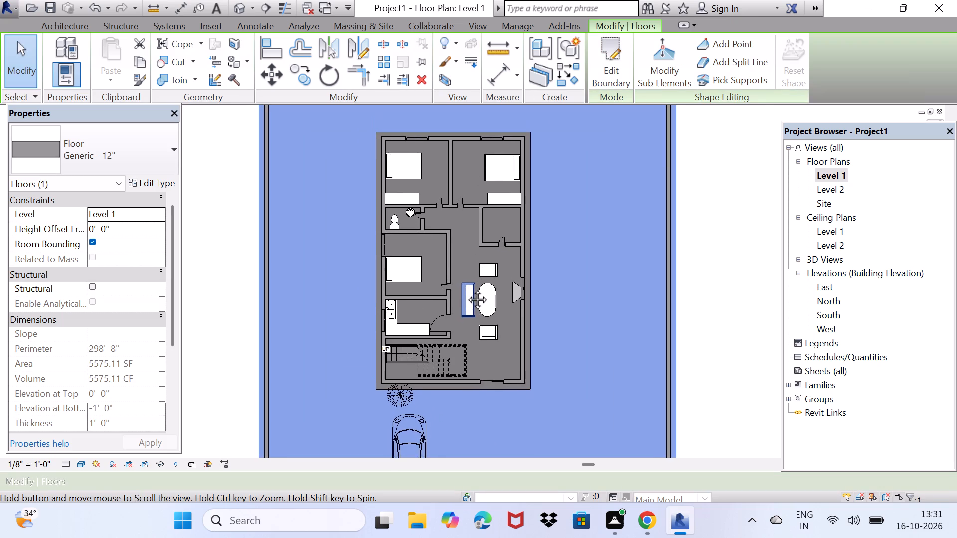
middle_click_drag(466, 288, 479, 276)
scroll(423, 183, "down", 2)
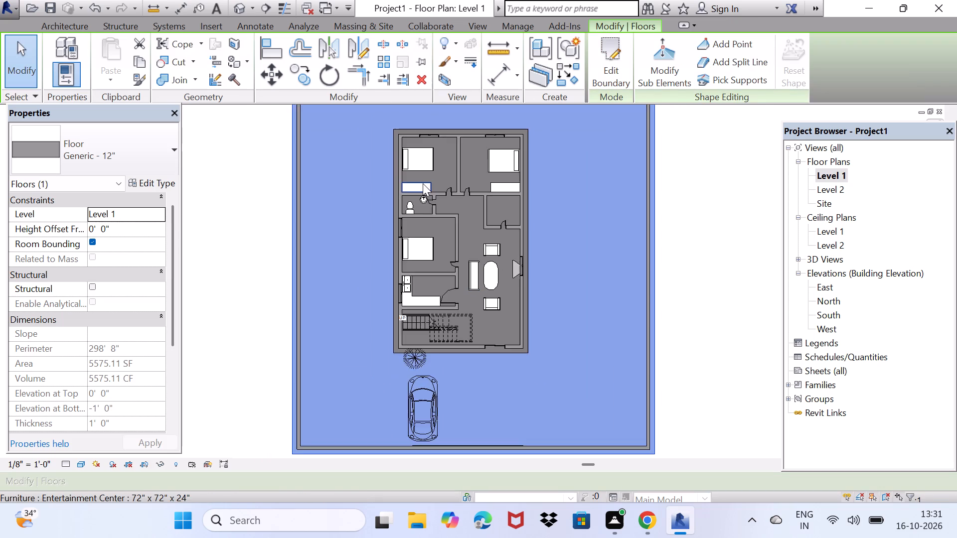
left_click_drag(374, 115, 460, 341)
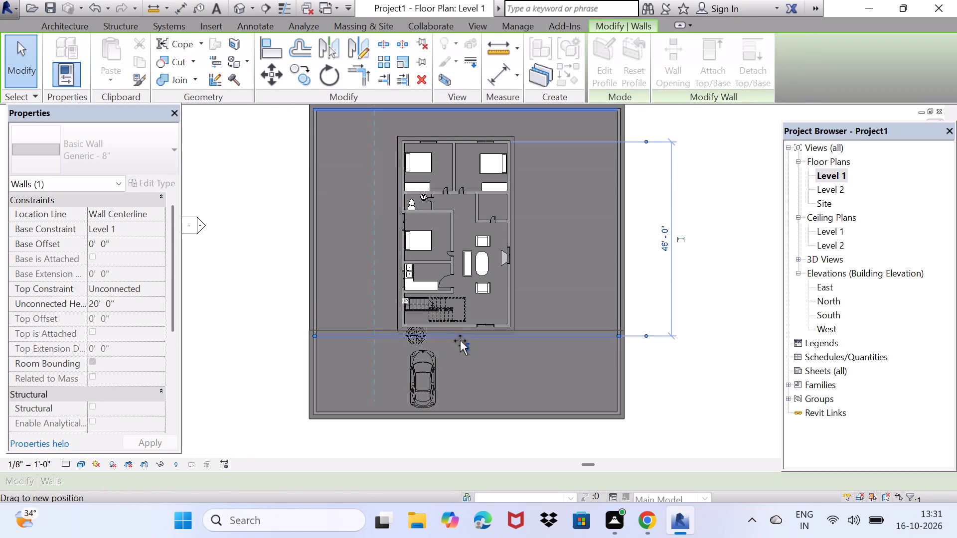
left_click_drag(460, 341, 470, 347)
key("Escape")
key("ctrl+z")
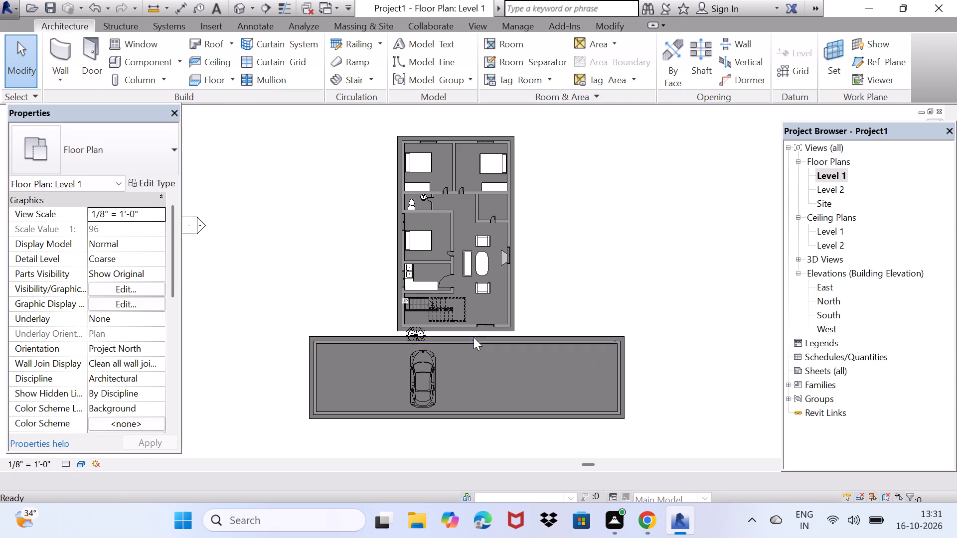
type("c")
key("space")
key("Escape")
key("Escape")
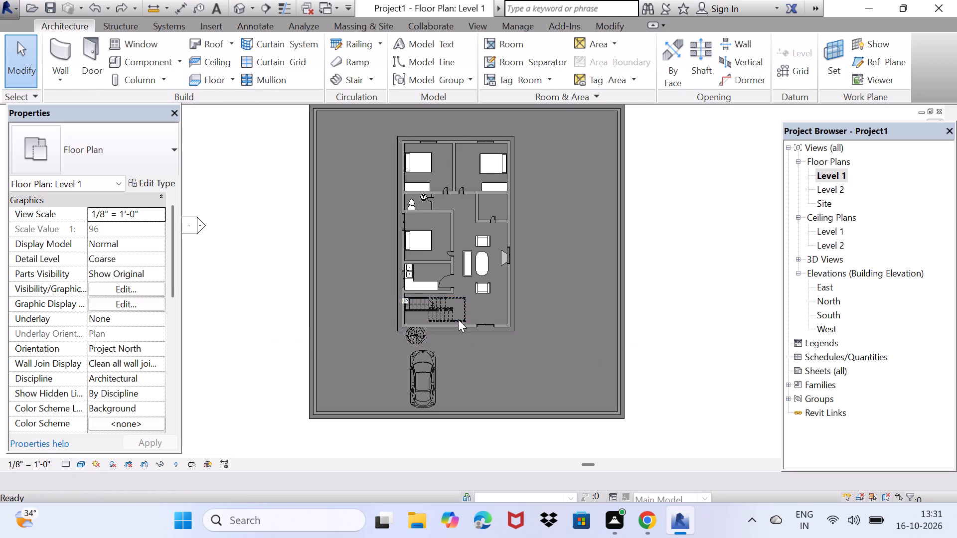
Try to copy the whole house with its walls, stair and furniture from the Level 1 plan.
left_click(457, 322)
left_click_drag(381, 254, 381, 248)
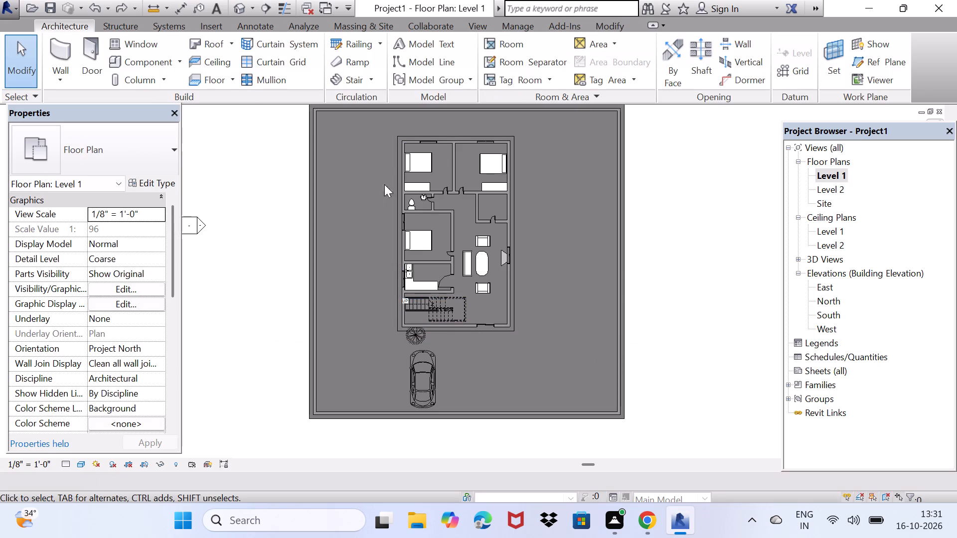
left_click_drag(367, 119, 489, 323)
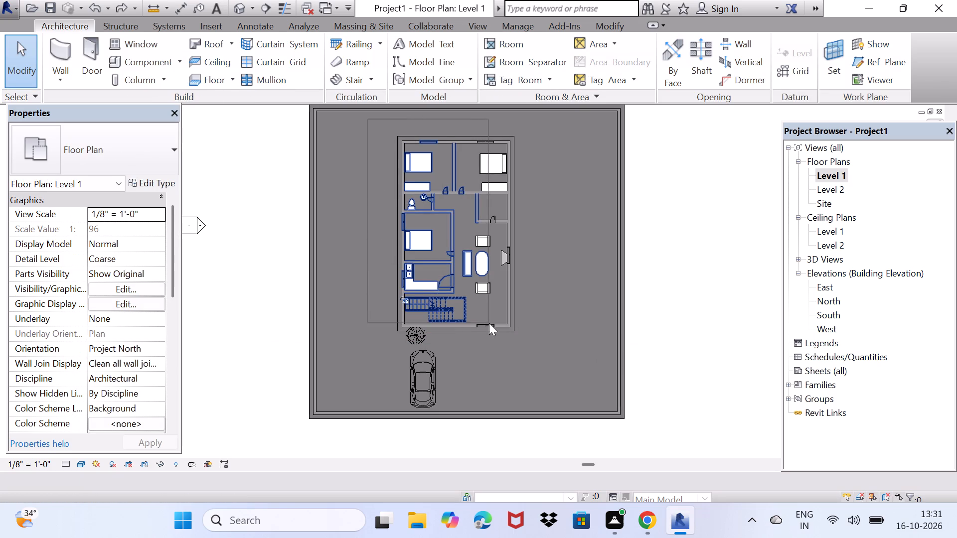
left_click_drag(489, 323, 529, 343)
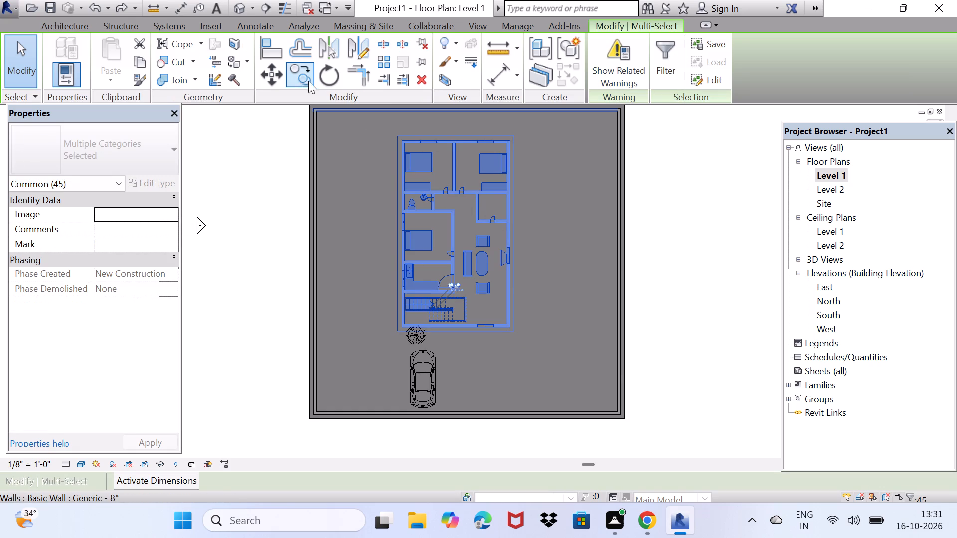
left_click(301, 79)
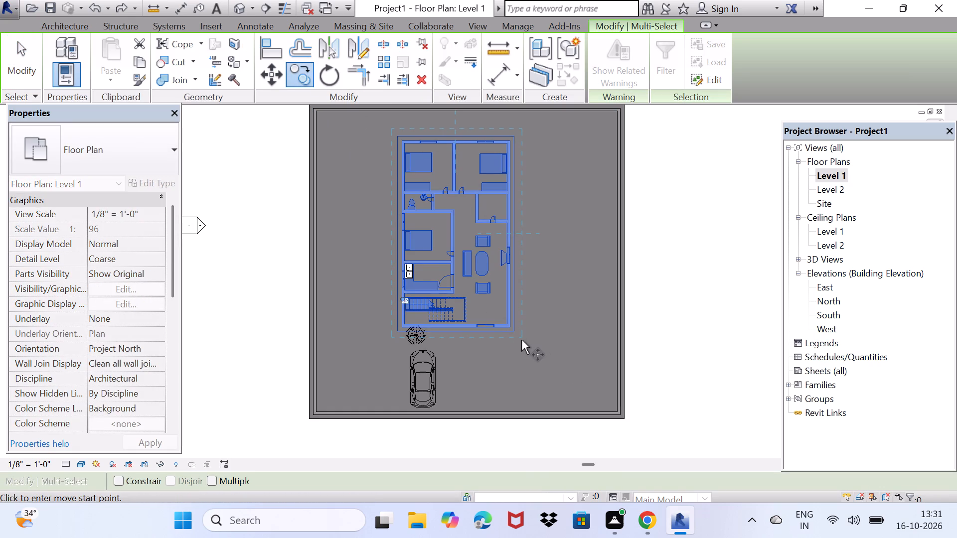
Examine the house interior, the yard and the boundary walls on the plot-wide slab from several angles in the default 3D view.
left_click(233, 11)
middle_click_drag(399, 362, 405, 348)
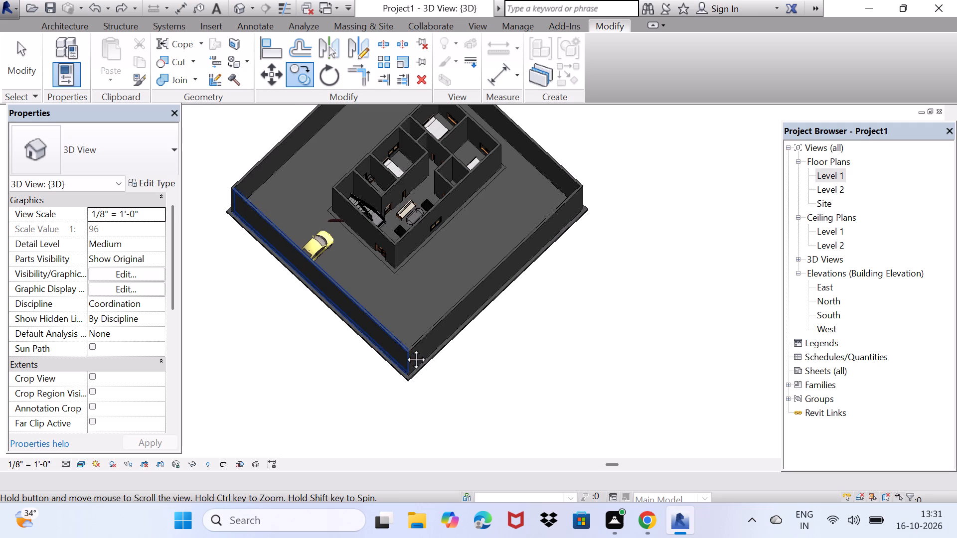
middle_click_drag(405, 348, 406, 278)
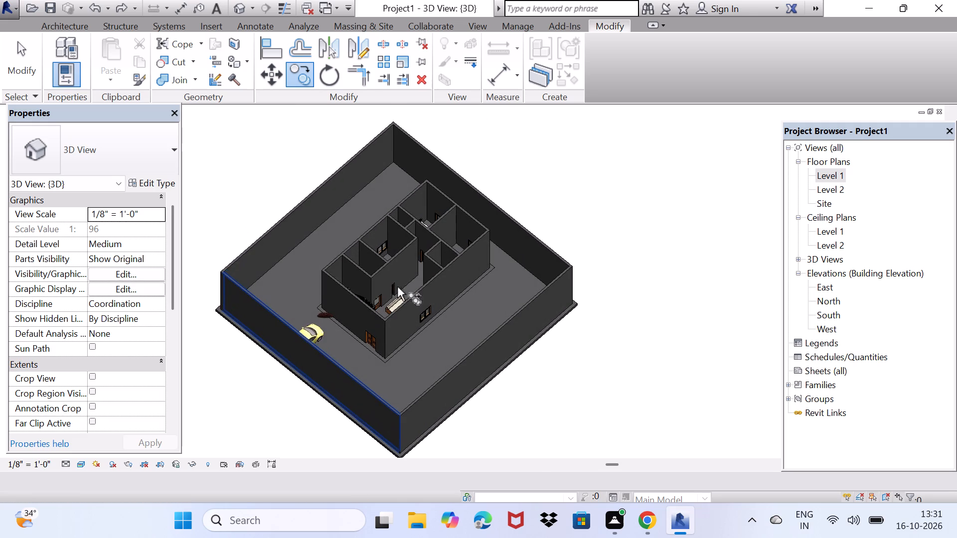
left_click(384, 324)
left_click_drag(385, 318, 393, 289)
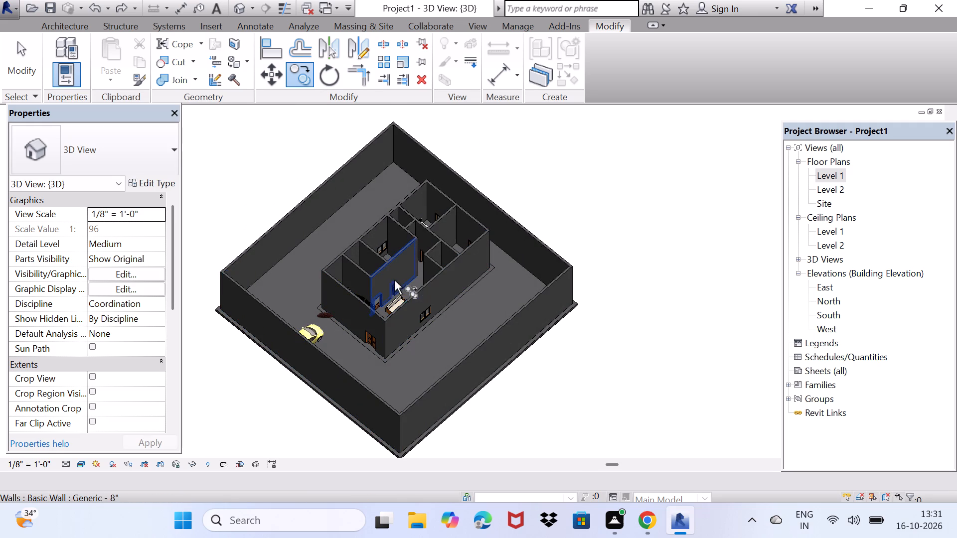
middle_click_drag(363, 309, 379, 330)
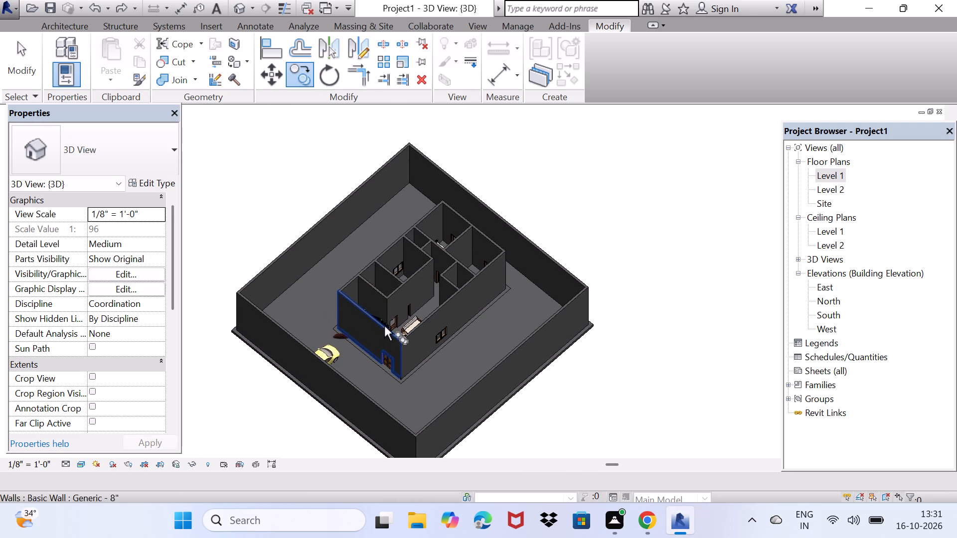
scroll(365, 310, "up", 3)
middle_click_drag(377, 338, 384, 347)
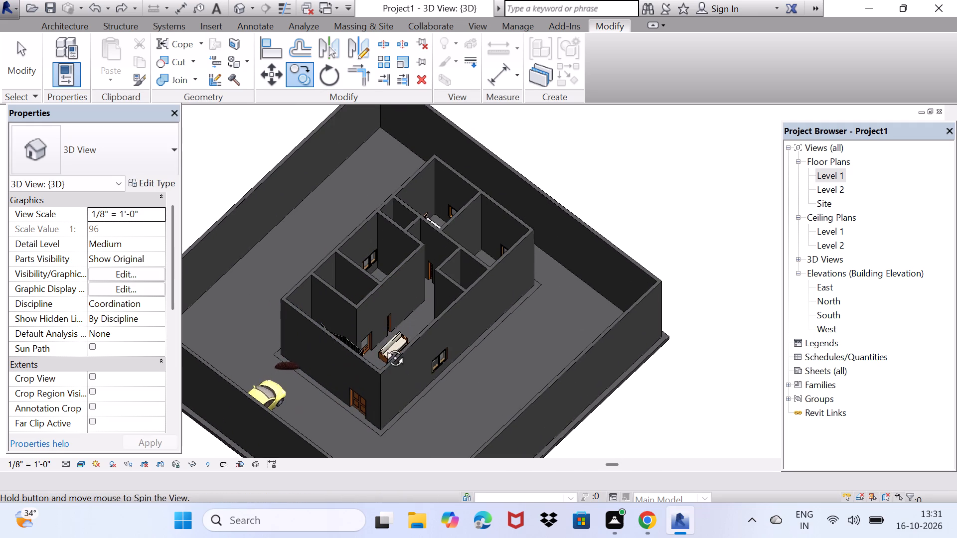
middle_click_drag(384, 347, 388, 351)
scroll(388, 351, "down", 2)
middle_click_drag(361, 364, 368, 365)
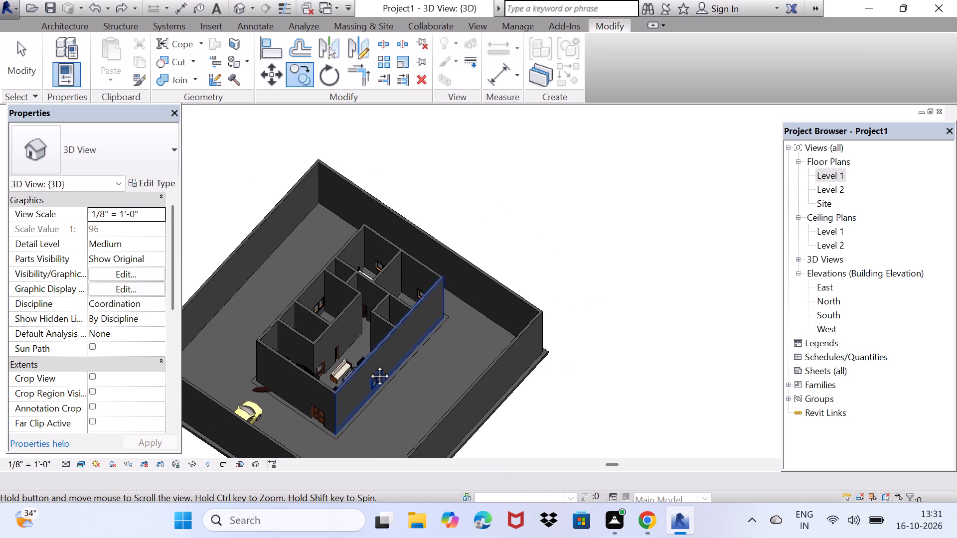
middle_click_drag(368, 365, 437, 214)
middle_click_drag(416, 259, 425, 278)
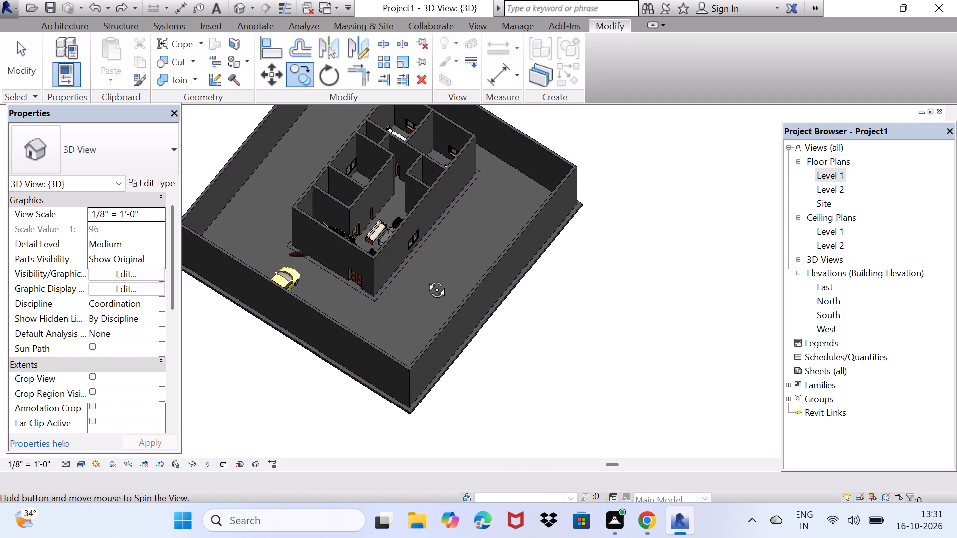
middle_click_drag(425, 278, 448, 291)
scroll(354, 296, "down", 1)
middle_click_drag(318, 321, 326, 317)
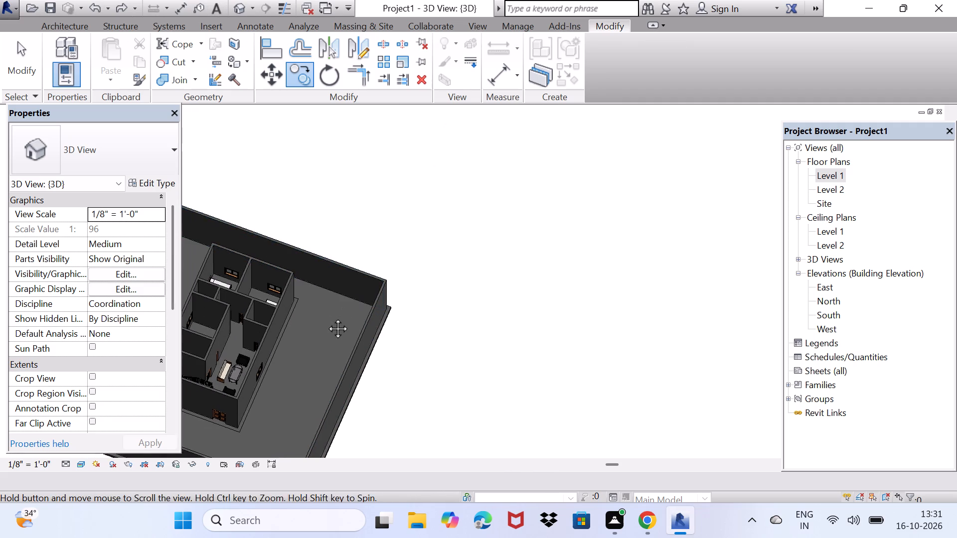
middle_click_drag(326, 317, 418, 329)
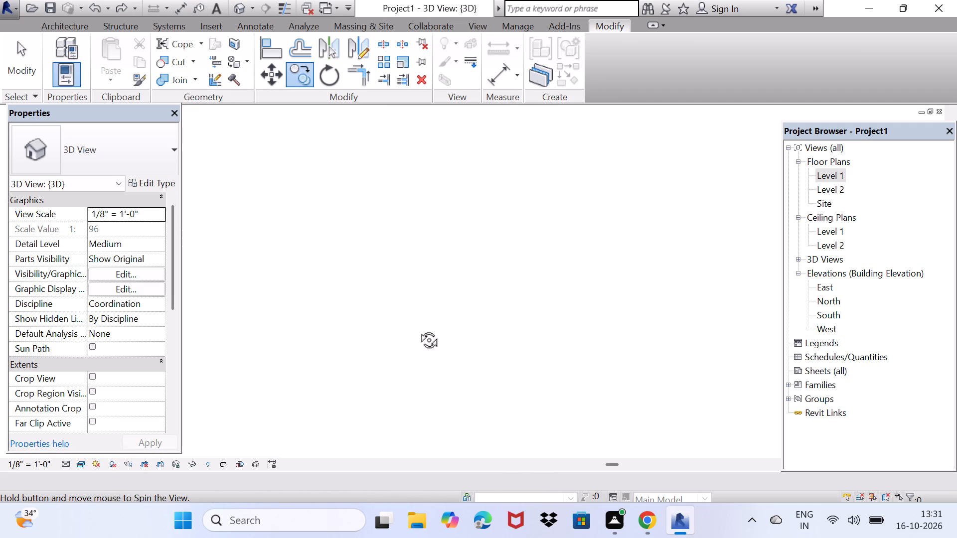
middle_click_drag(418, 329, 316, 393)
scroll(252, 203, "up", 3)
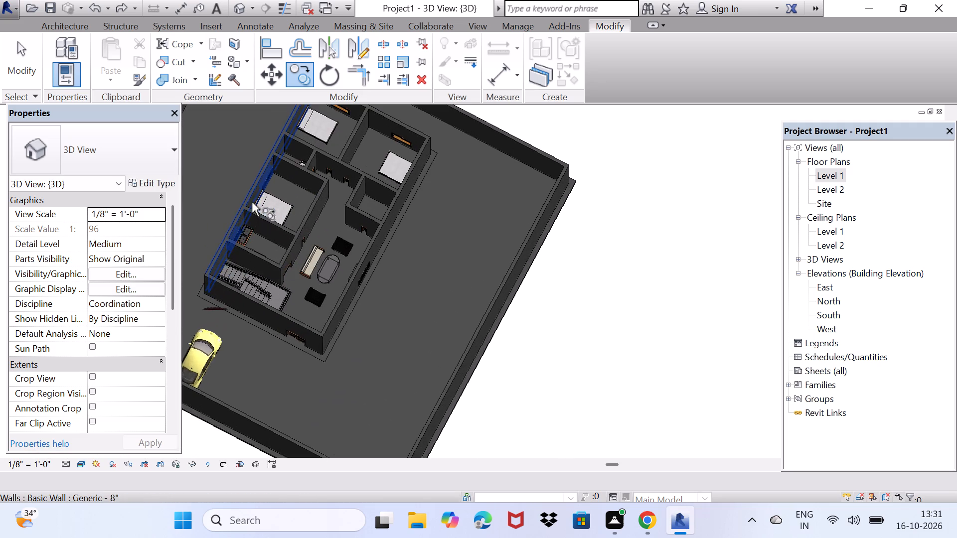
scroll(252, 202, "up", 1)
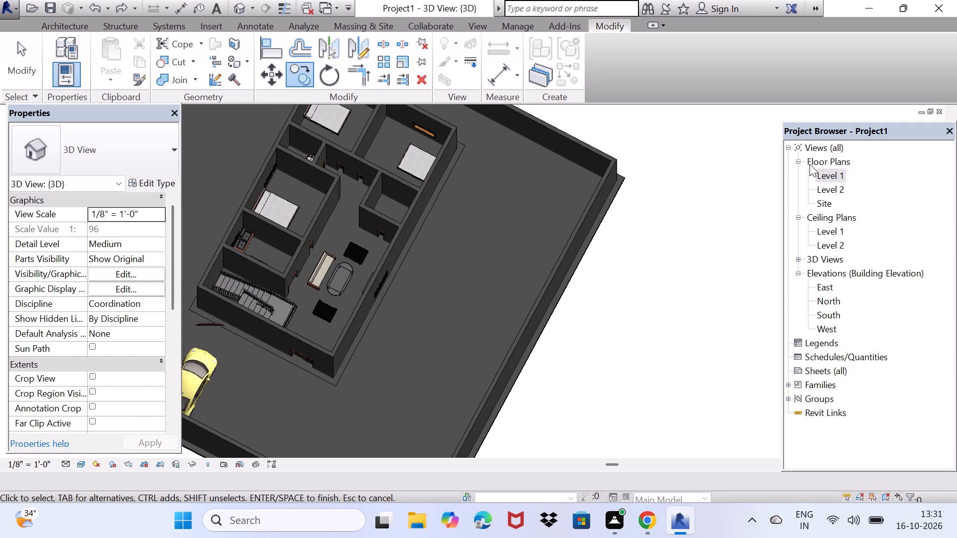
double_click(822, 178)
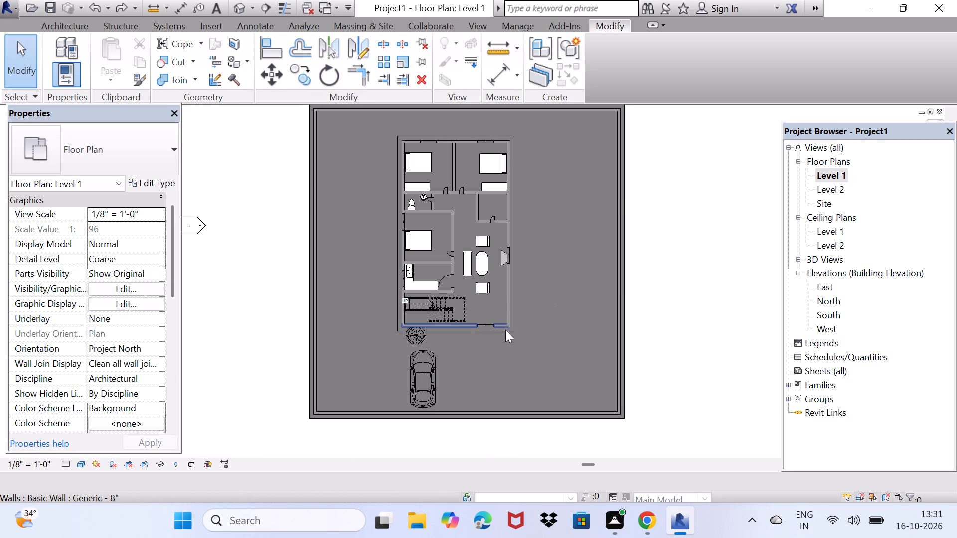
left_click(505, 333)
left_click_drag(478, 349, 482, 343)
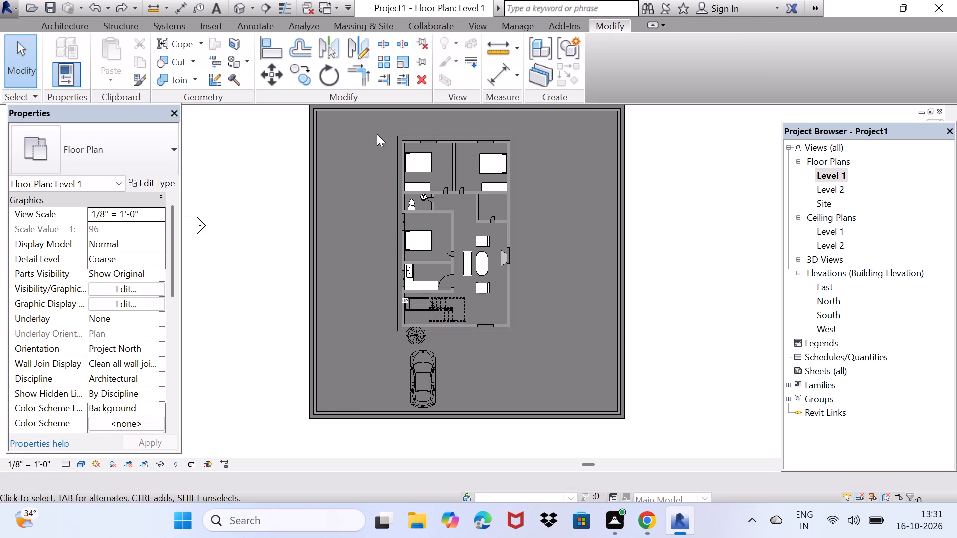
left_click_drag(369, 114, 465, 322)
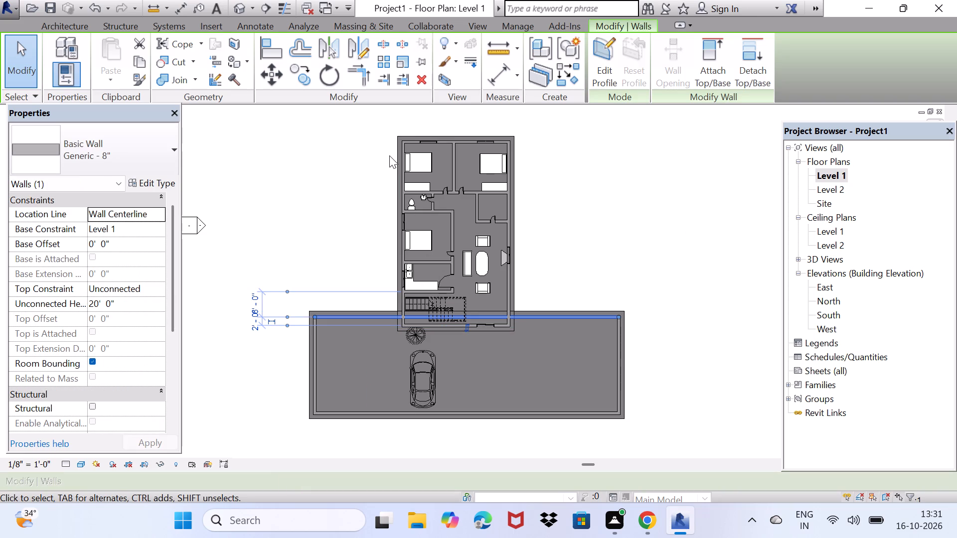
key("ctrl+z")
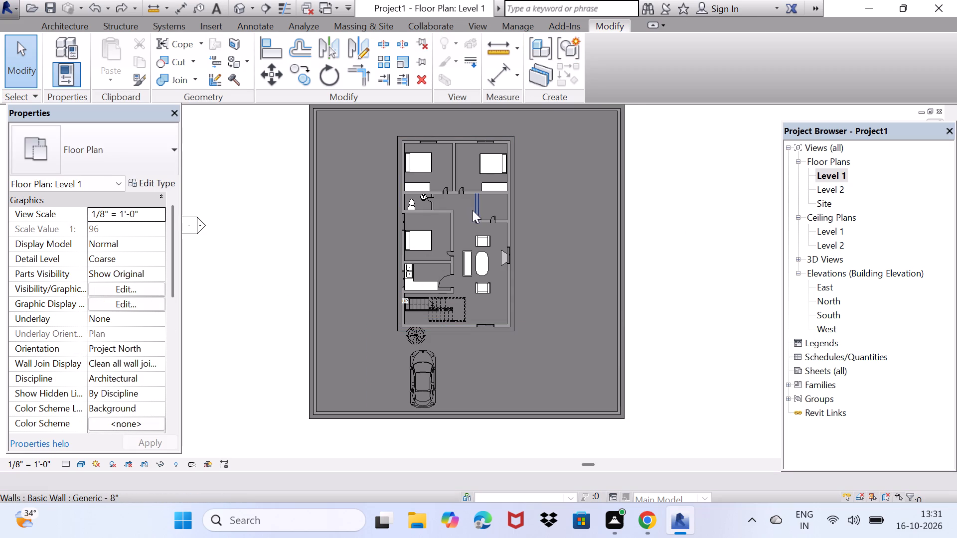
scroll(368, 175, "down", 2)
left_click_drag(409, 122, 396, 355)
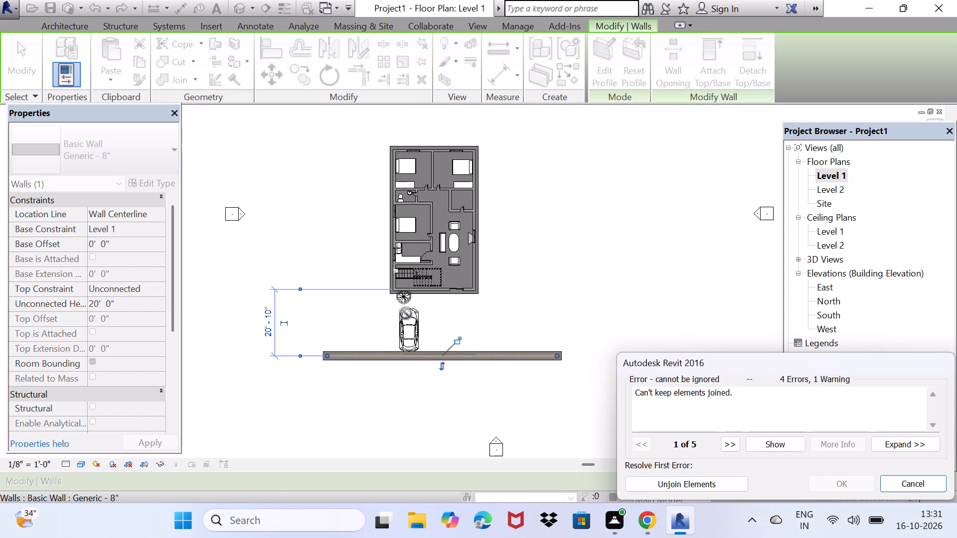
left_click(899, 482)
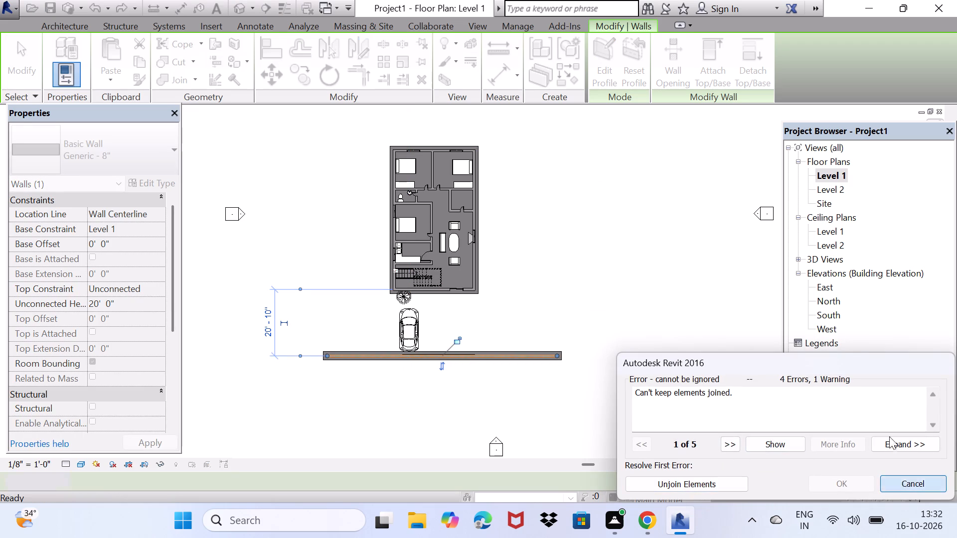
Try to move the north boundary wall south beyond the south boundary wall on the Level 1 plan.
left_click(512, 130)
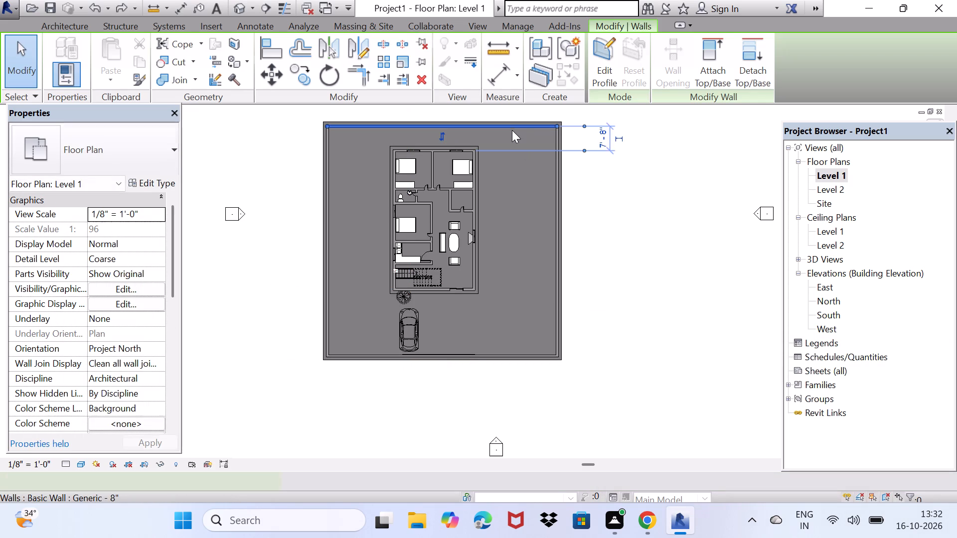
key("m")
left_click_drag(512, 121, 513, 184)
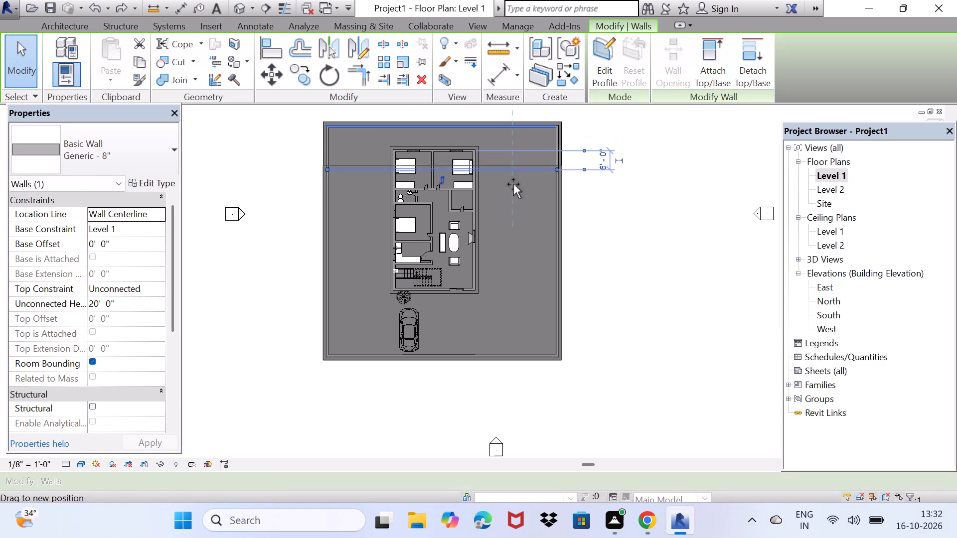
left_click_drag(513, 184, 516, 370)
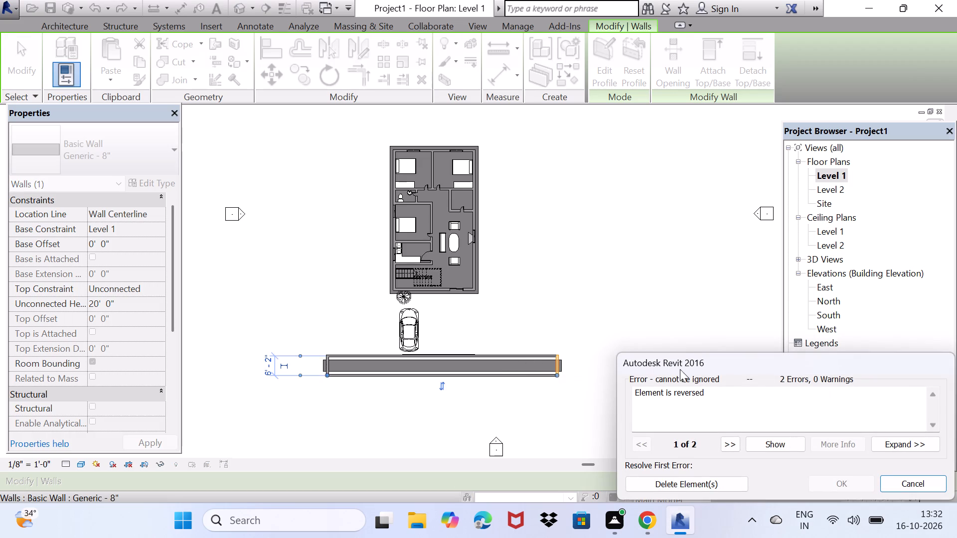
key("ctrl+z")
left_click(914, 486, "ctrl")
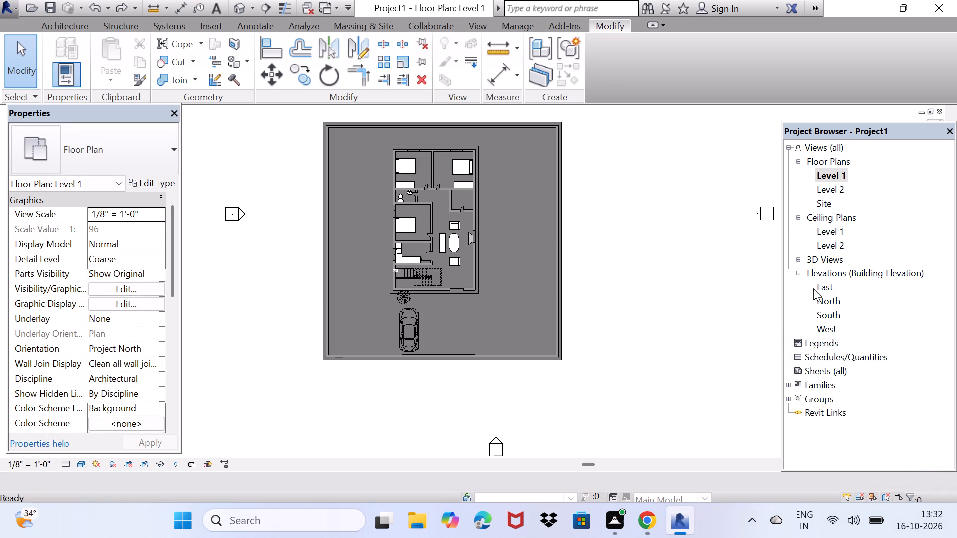
In the East elevation, copy the Generic - 8" east boundary wall, taking the slab's lower corner as the base point.
left_click(824, 282)
left_click(830, 283)
double_click(830, 289)
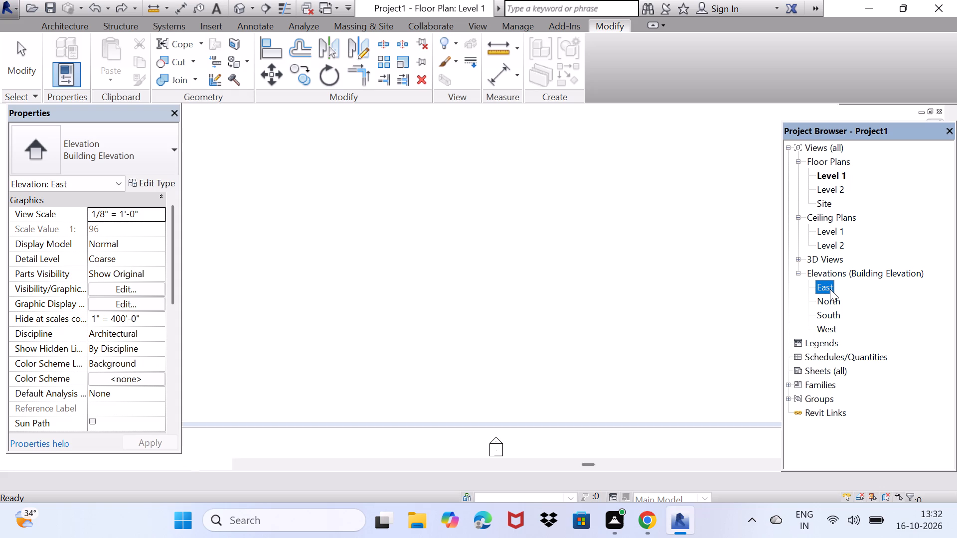
scroll(511, 207, "down", 2)
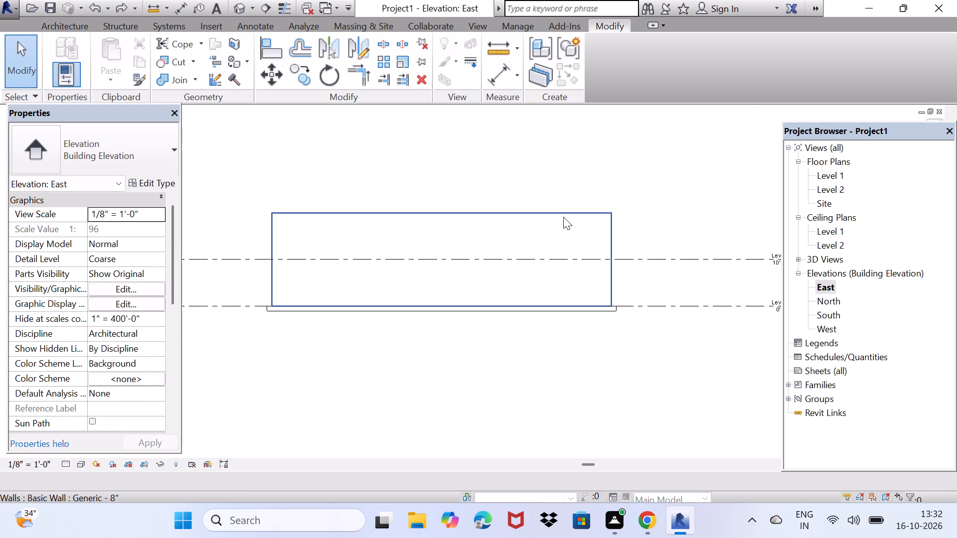
left_click(563, 217)
scroll(618, 314, "up", 3)
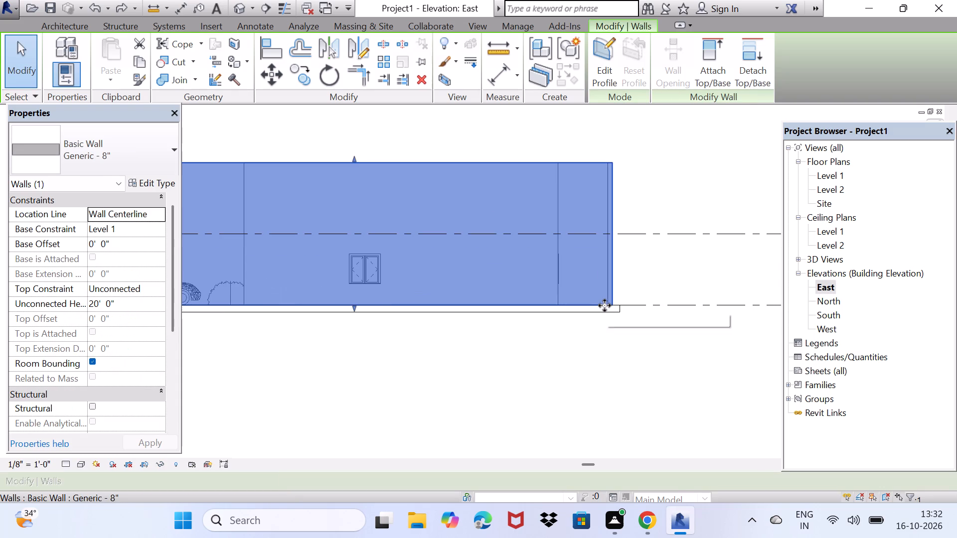
scroll(607, 305, "down", 2)
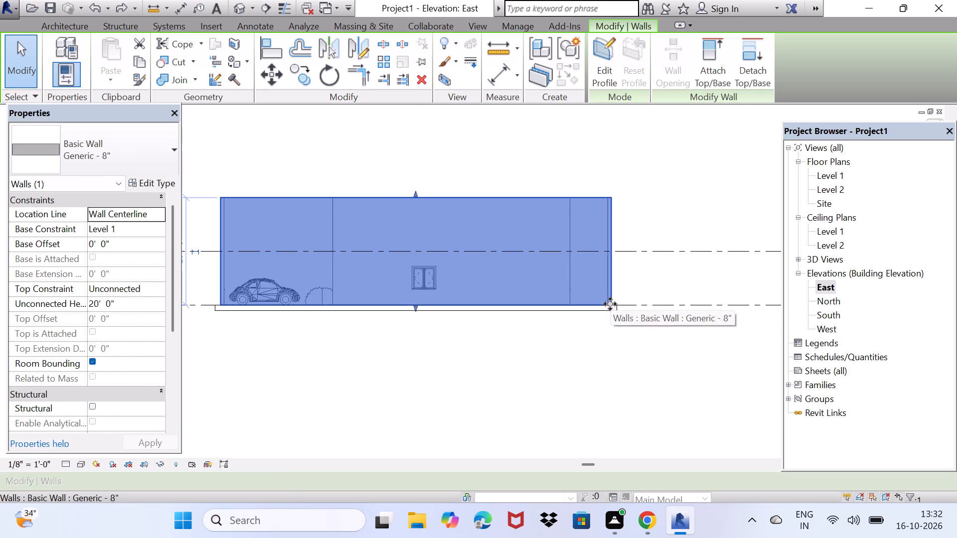
left_click(293, 78)
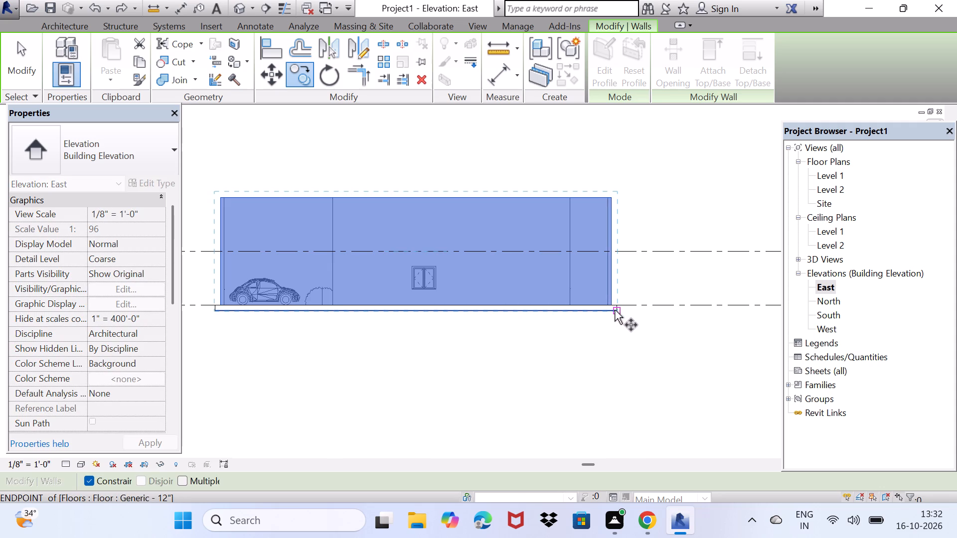
left_click(615, 310)
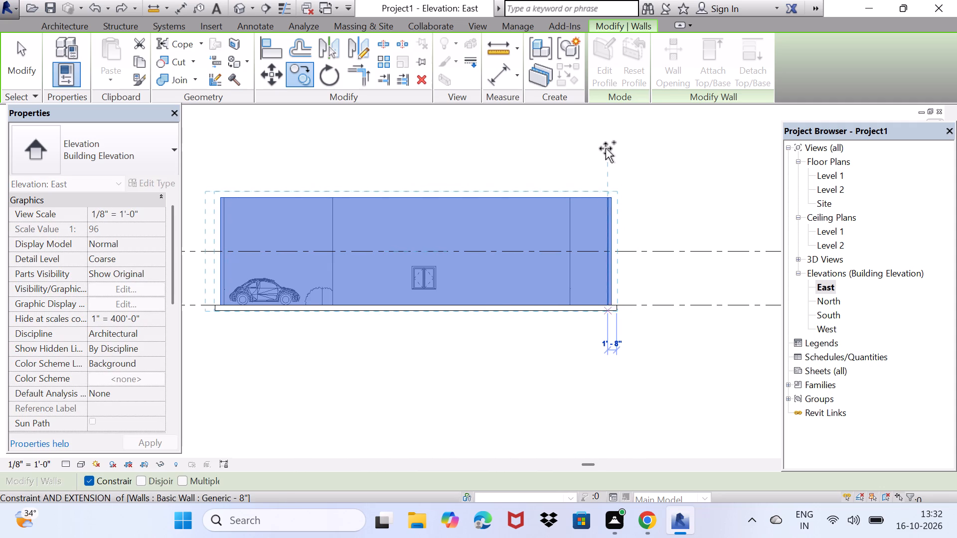
left_click(617, 315)
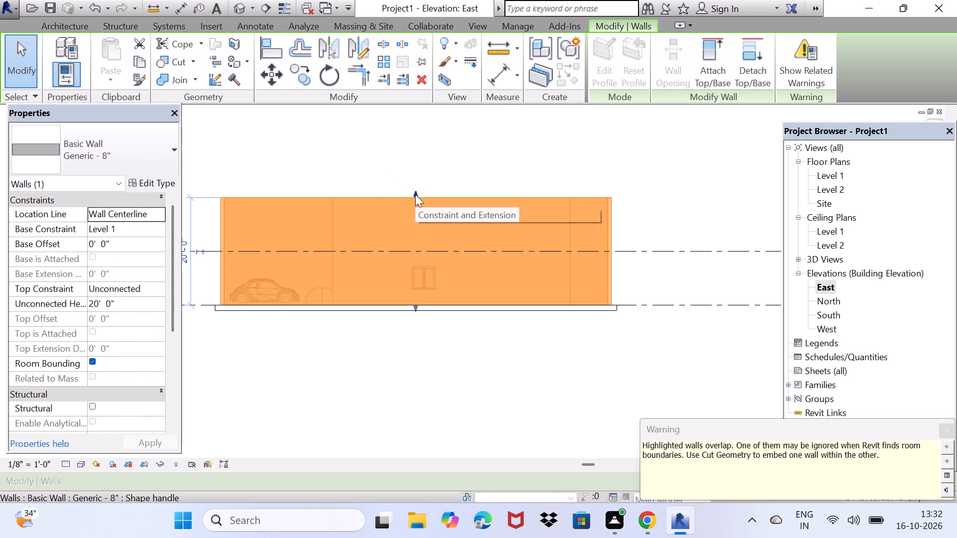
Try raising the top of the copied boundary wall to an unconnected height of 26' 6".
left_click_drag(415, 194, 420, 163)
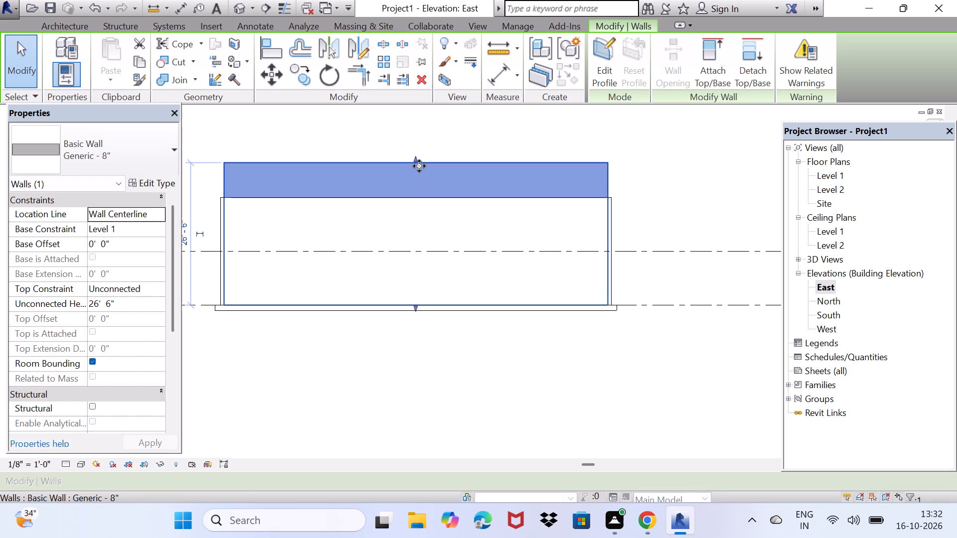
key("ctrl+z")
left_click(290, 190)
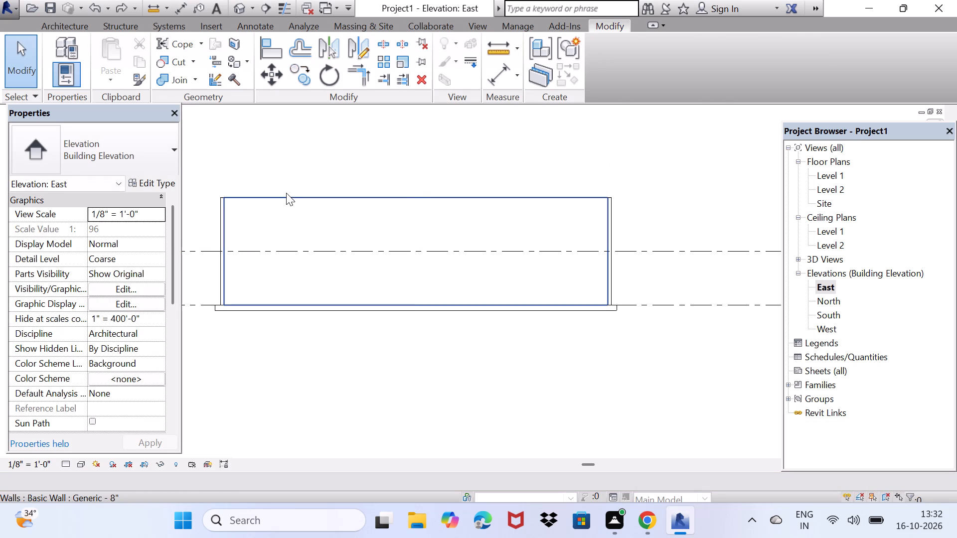
Copy the boundary wall again in the East elevation, offset 1' horizontally toward the south.
left_click(286, 193)
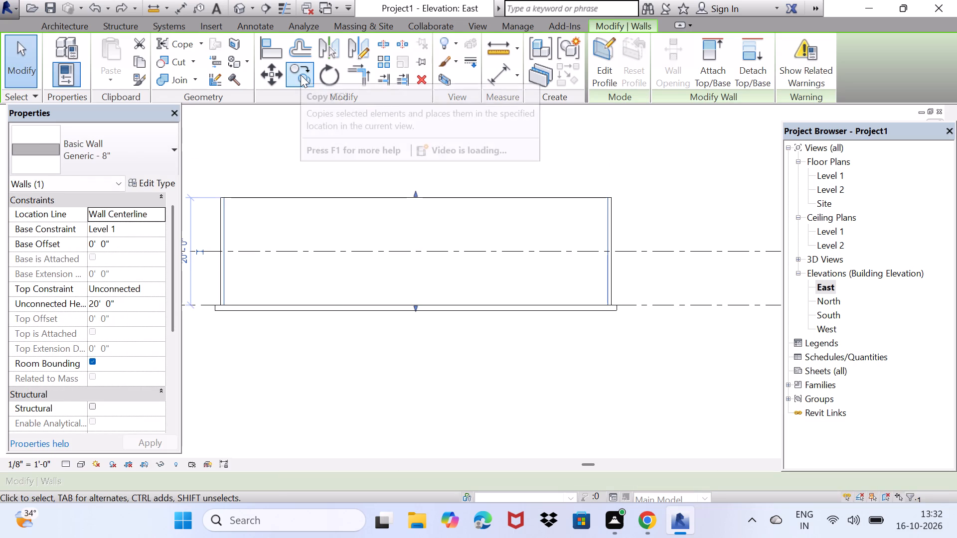
left_click(301, 75)
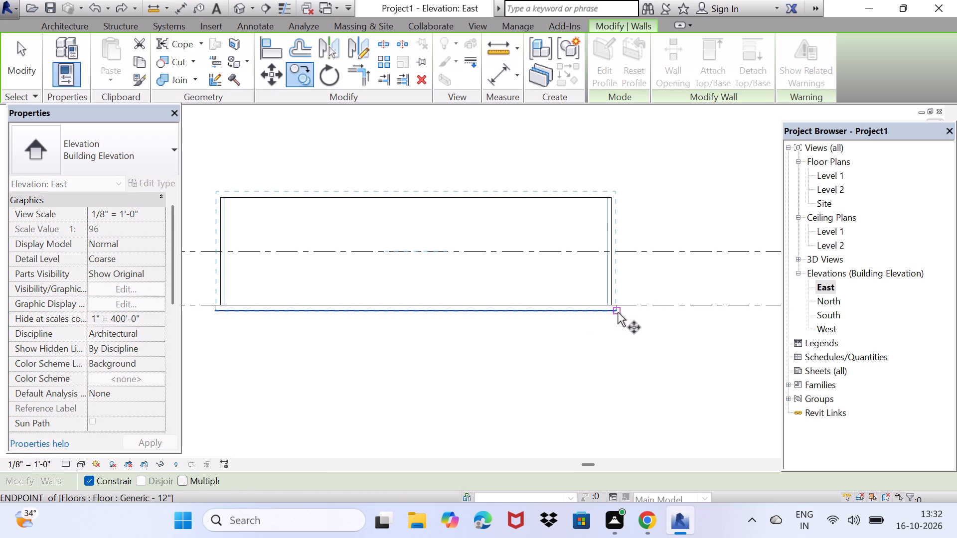
left_click(618, 312)
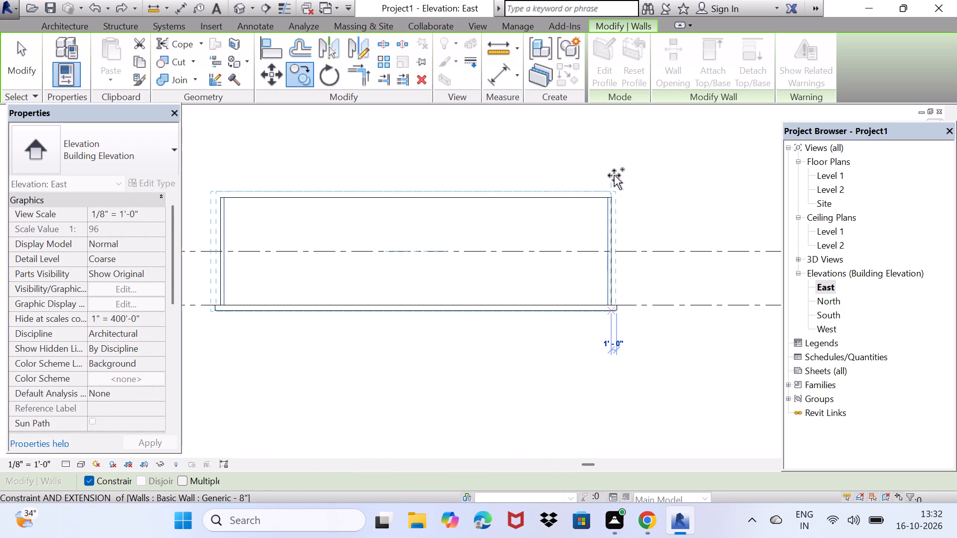
left_click(614, 175)
scroll(563, 220, "down", 3)
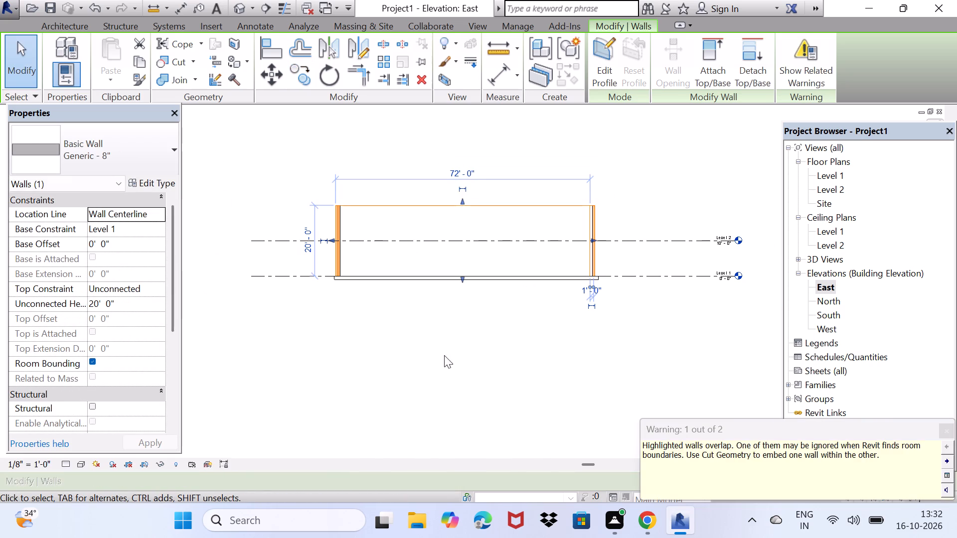
left_click_drag(444, 355, 461, 334)
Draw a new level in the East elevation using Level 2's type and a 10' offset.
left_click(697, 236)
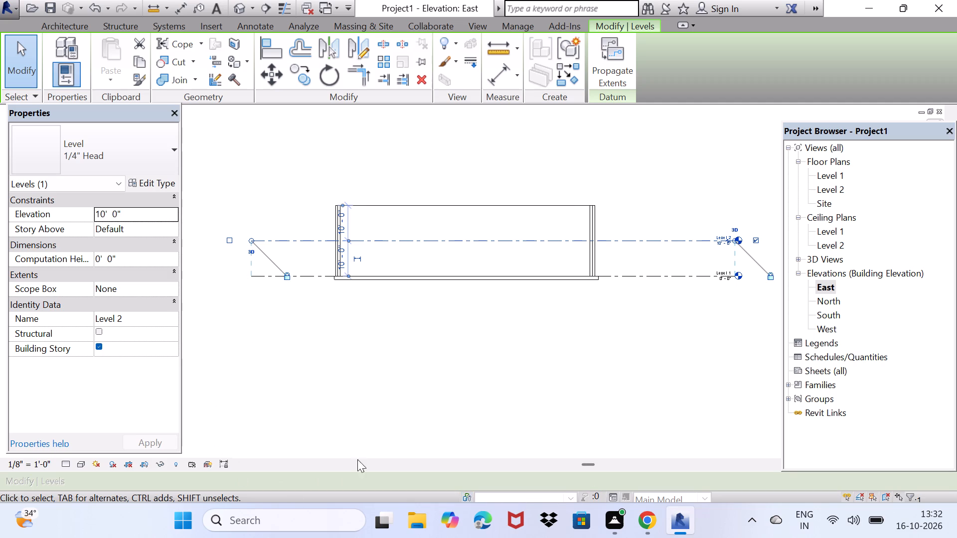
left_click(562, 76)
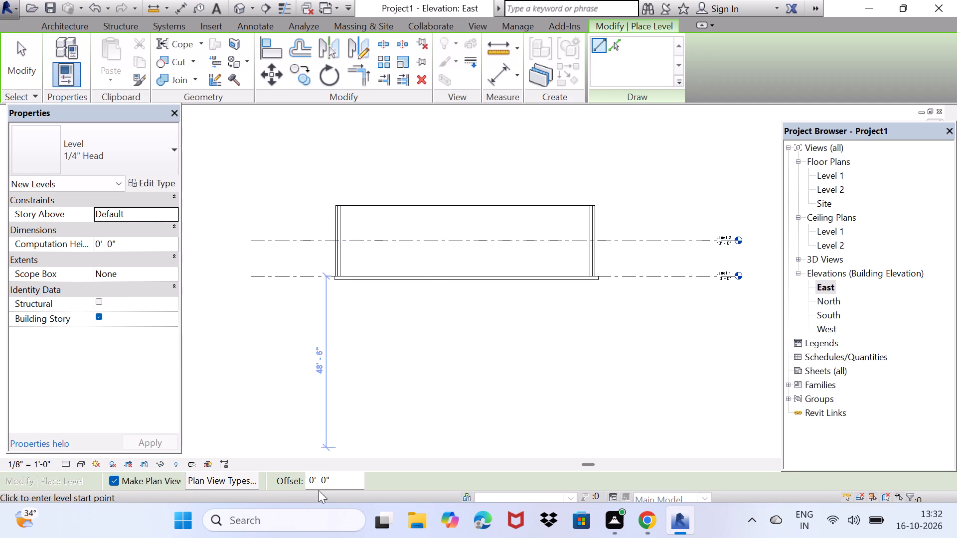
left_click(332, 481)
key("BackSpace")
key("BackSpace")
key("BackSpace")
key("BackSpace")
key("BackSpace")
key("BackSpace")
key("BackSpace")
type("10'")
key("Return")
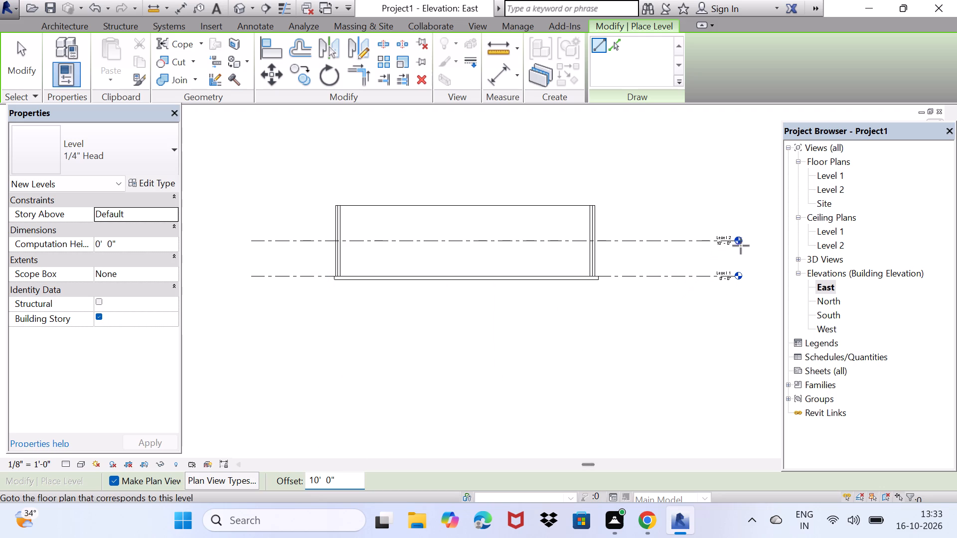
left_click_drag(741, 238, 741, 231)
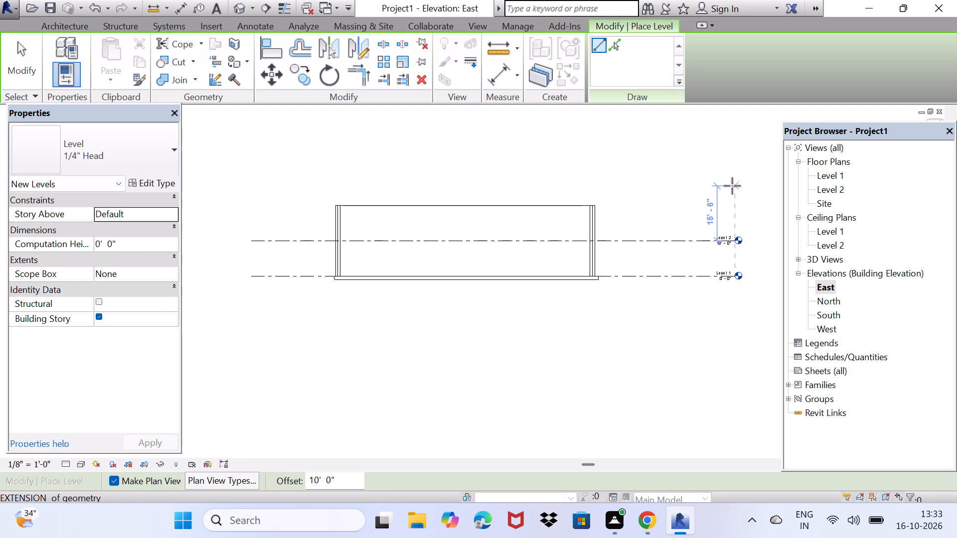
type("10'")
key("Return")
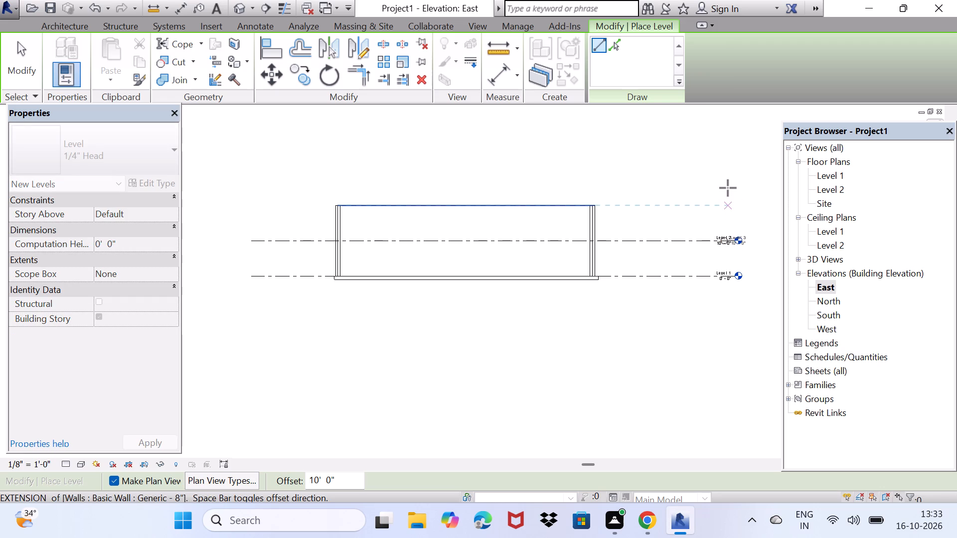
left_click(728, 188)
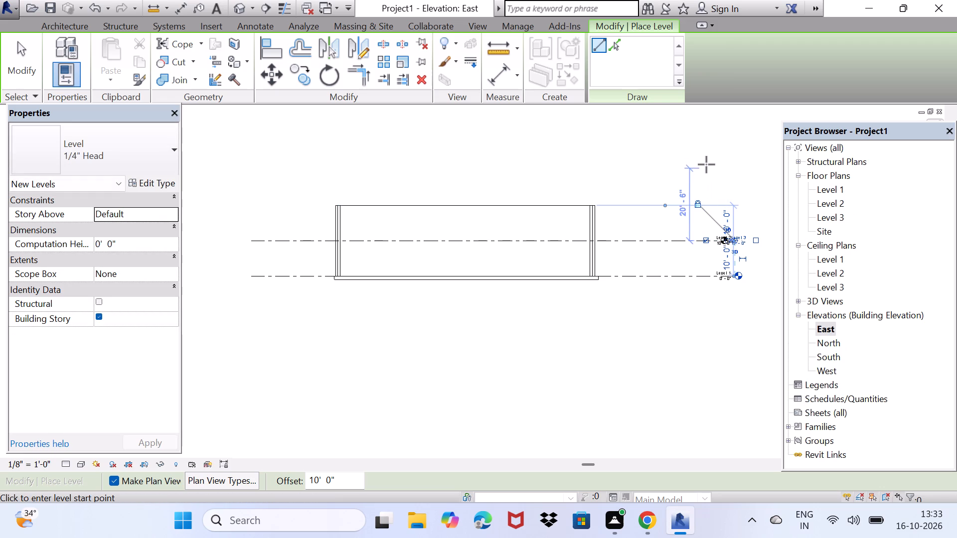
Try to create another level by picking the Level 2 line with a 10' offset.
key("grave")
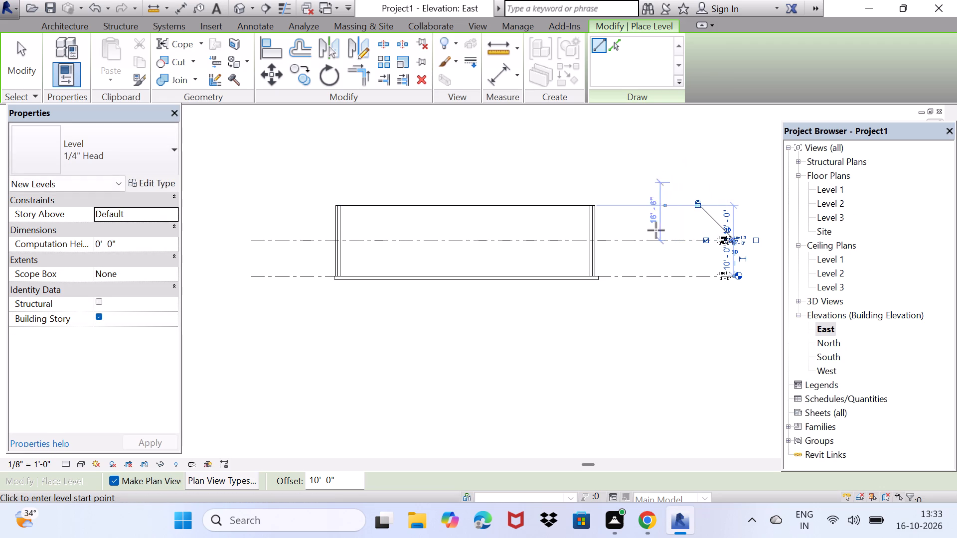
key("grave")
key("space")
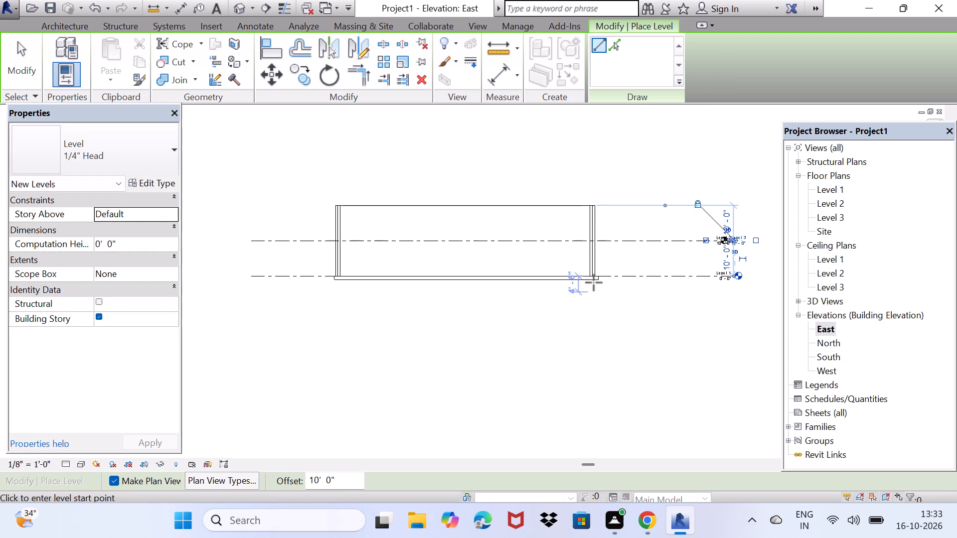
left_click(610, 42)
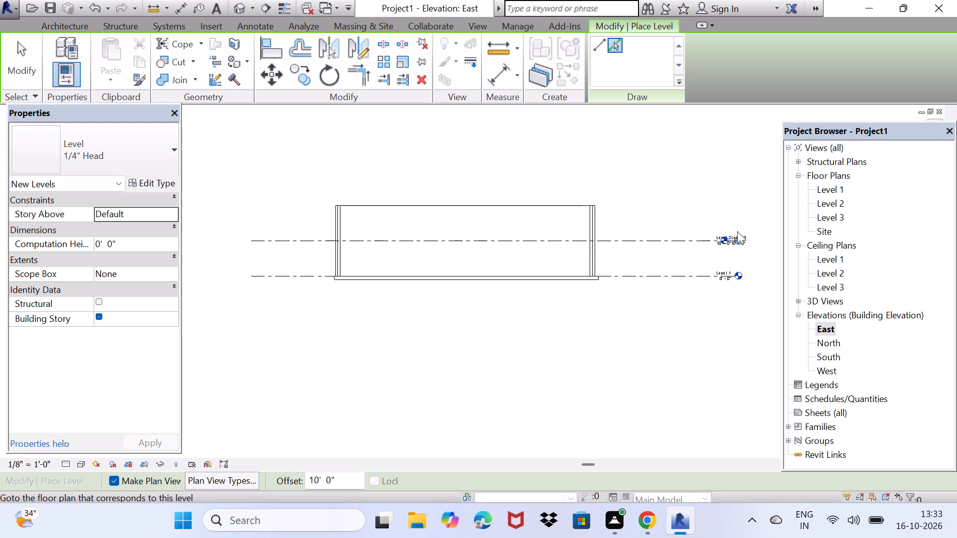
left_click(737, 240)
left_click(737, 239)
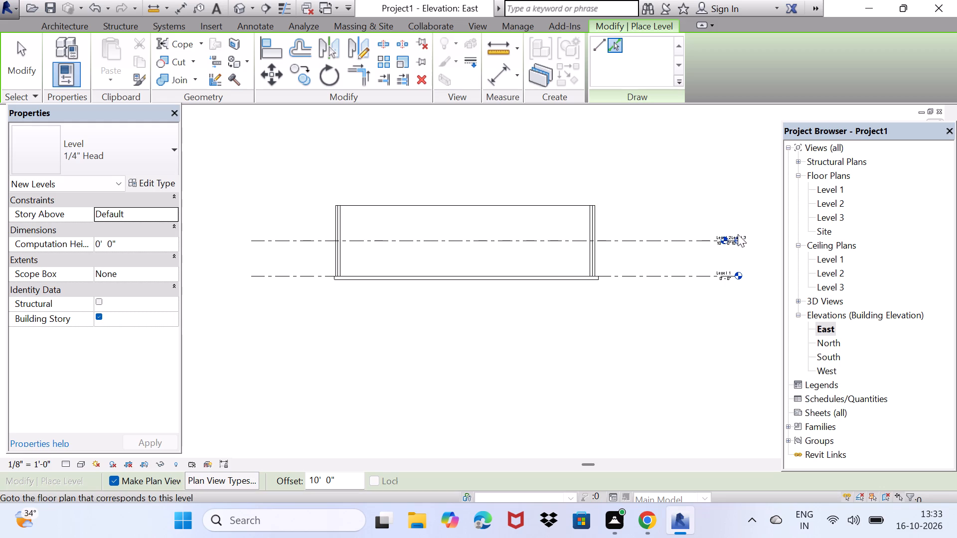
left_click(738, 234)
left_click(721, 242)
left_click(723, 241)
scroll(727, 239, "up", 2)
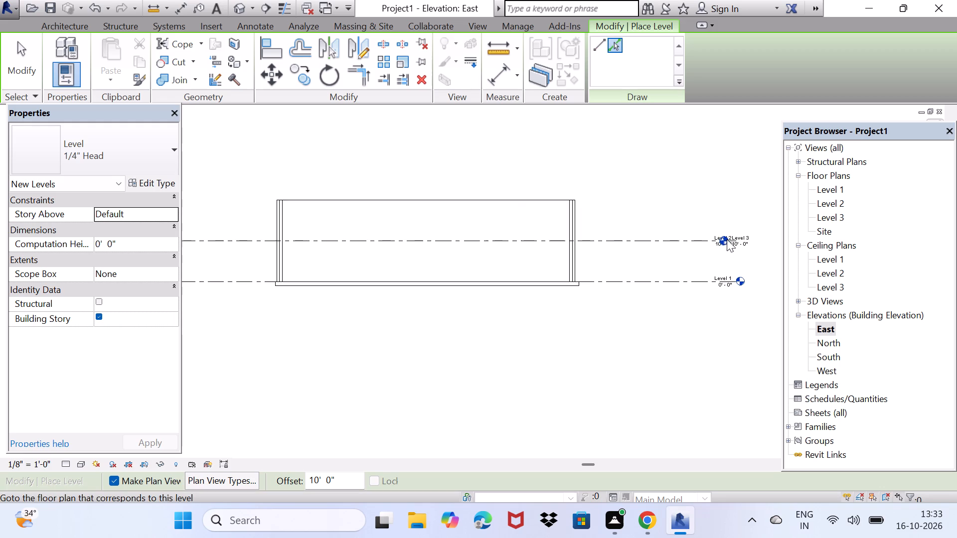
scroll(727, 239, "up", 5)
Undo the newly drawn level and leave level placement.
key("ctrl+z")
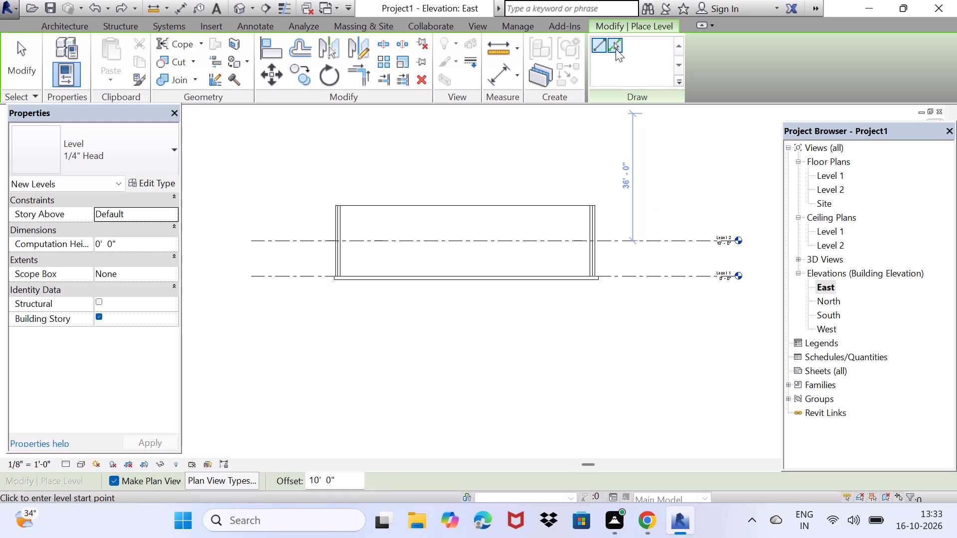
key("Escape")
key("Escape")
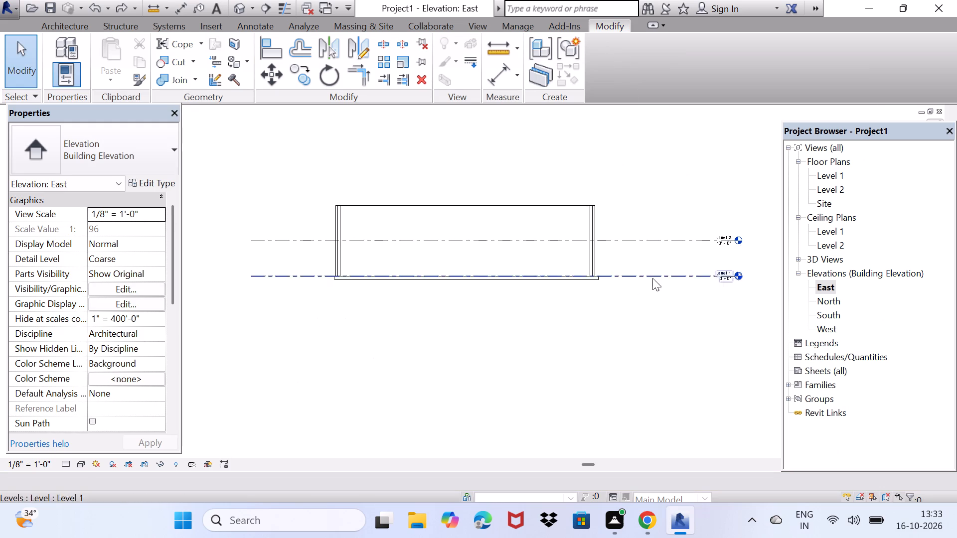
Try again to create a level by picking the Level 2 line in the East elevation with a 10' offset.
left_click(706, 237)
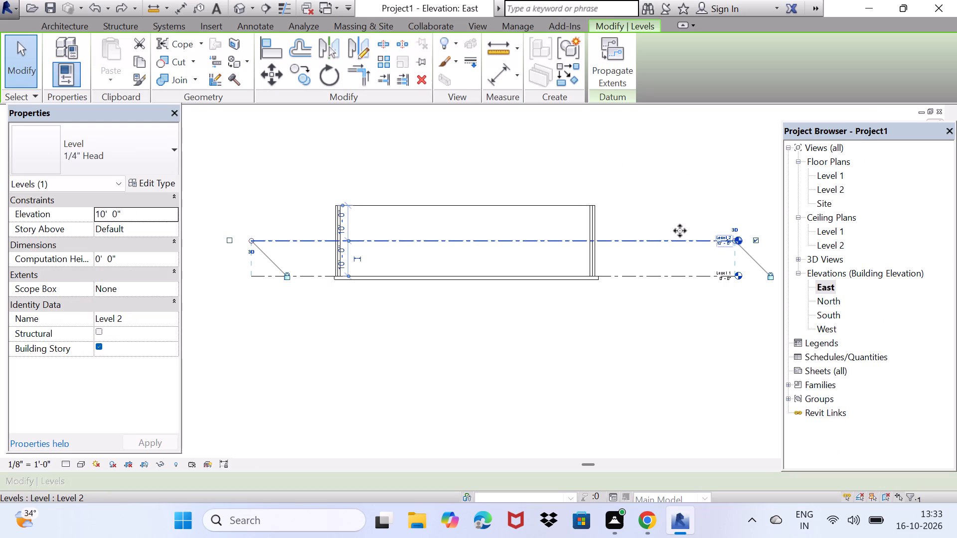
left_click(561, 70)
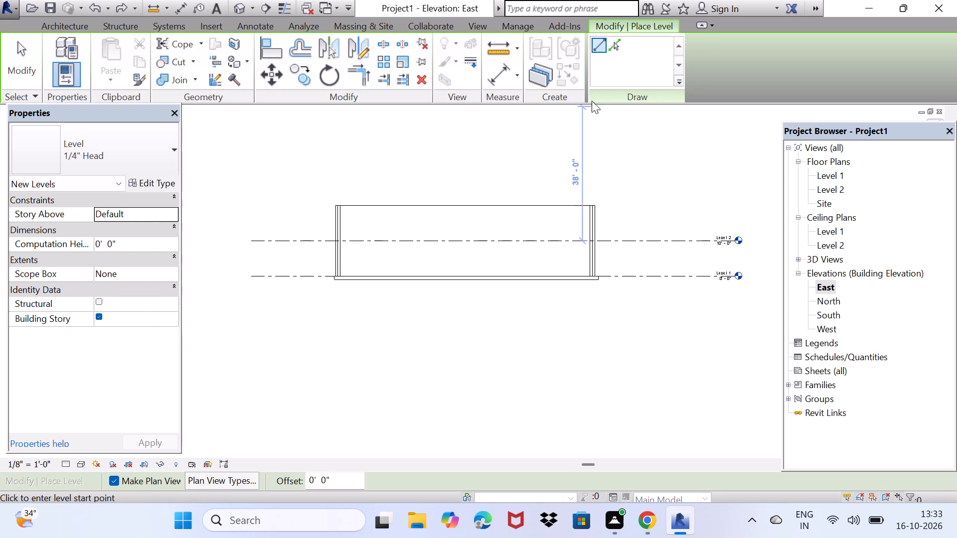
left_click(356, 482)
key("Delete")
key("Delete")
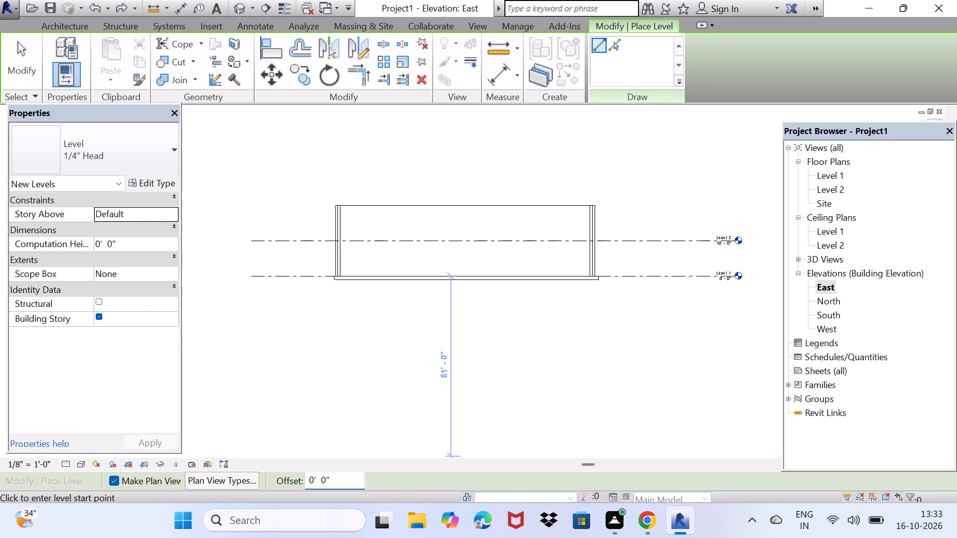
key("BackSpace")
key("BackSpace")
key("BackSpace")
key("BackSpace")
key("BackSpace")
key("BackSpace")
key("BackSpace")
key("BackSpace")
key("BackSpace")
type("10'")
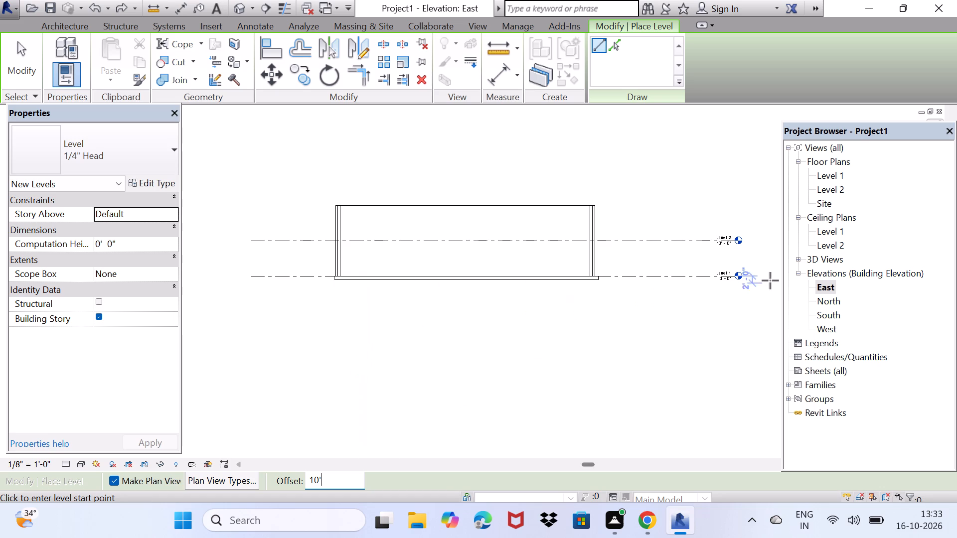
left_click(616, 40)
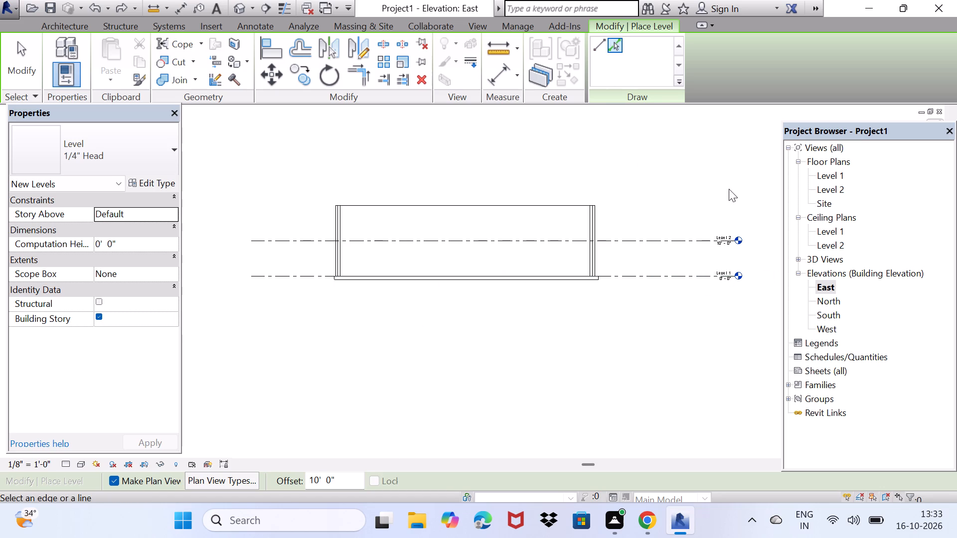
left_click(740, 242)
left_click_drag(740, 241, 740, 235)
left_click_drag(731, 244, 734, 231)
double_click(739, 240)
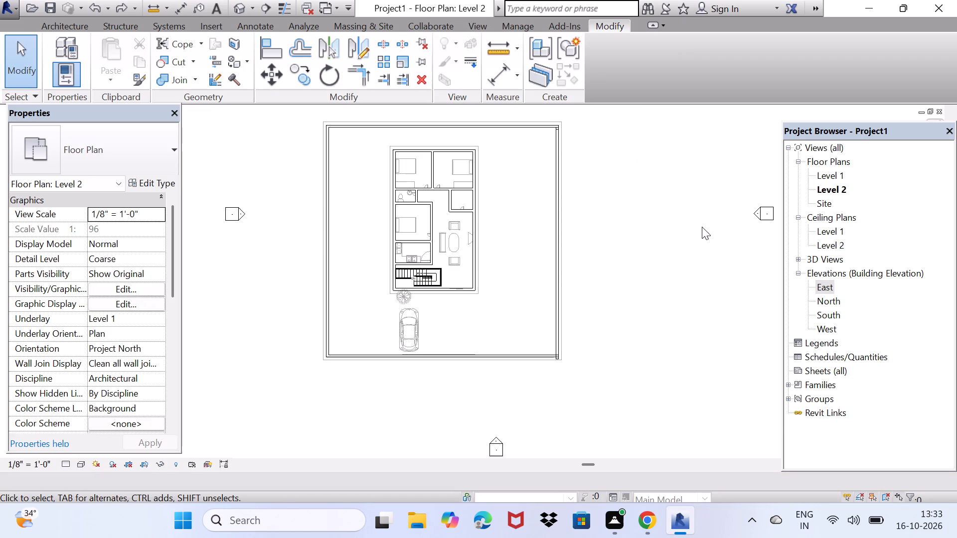
Open the North elevation view.
scroll(456, 292, "down", 1)
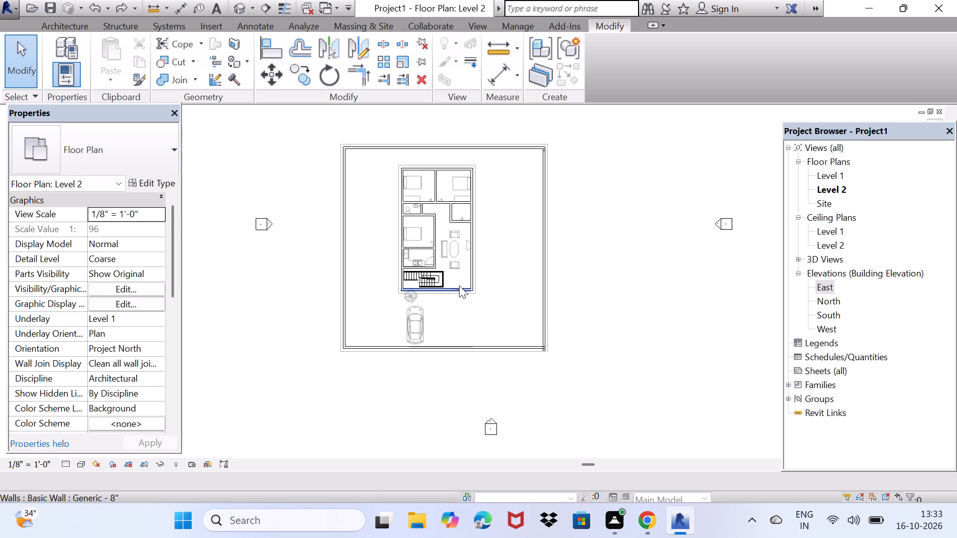
middle_click_drag(455, 290, 403, 308)
scroll(396, 303, "up", 2)
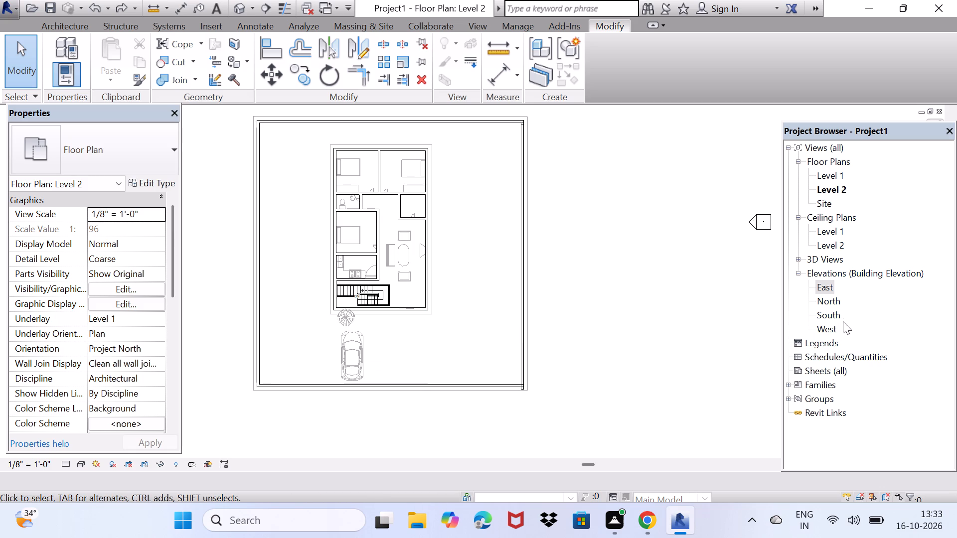
double_click(836, 304)
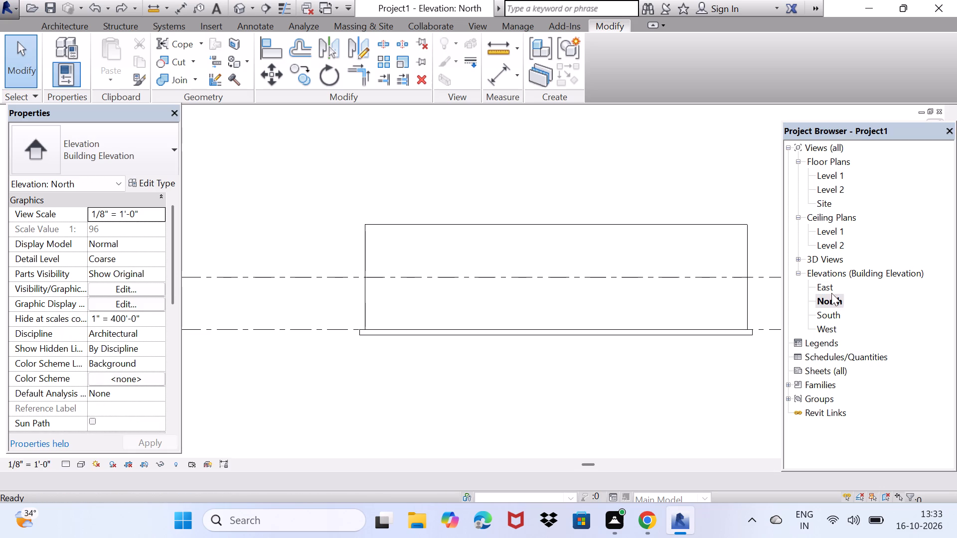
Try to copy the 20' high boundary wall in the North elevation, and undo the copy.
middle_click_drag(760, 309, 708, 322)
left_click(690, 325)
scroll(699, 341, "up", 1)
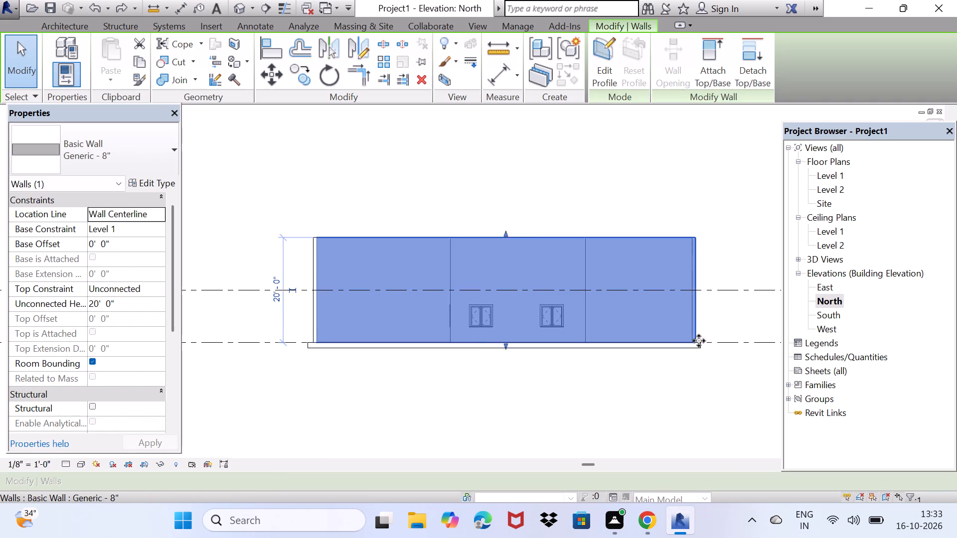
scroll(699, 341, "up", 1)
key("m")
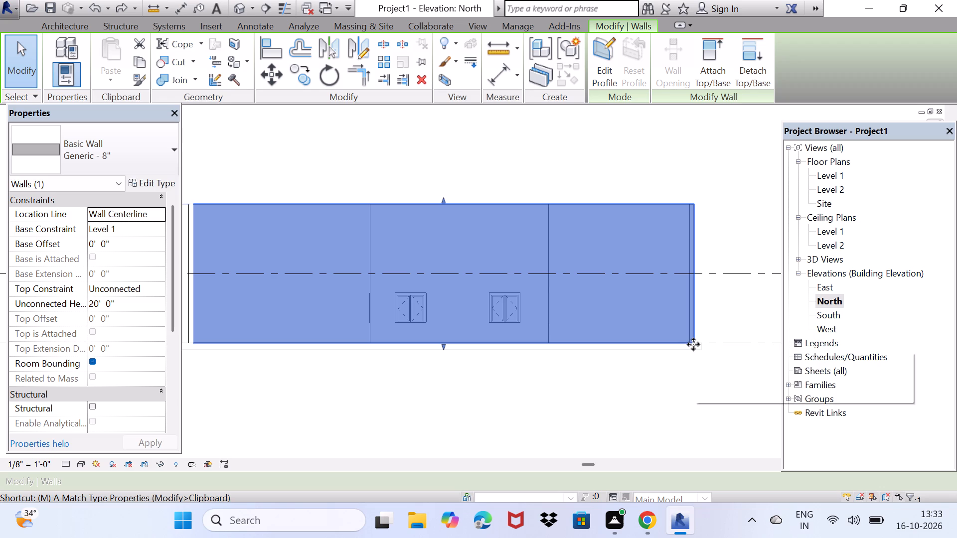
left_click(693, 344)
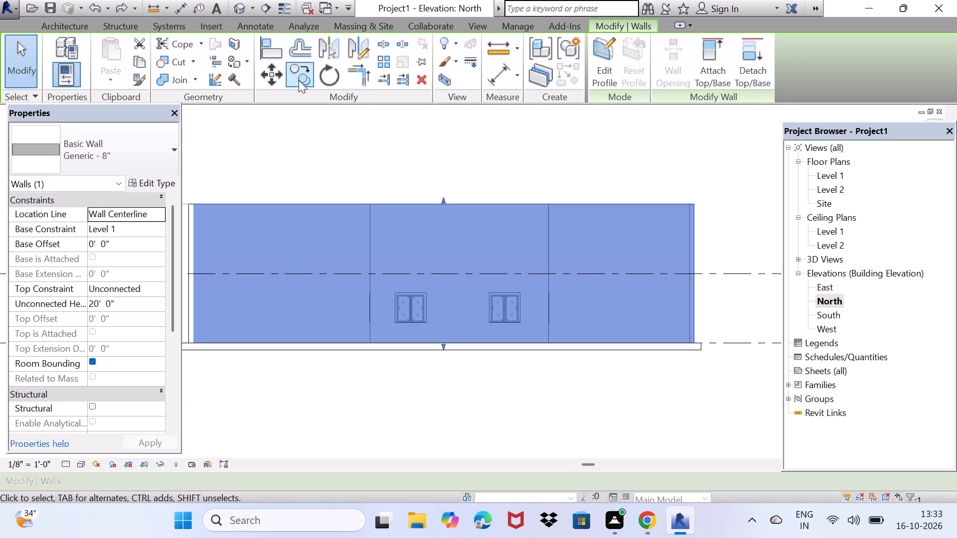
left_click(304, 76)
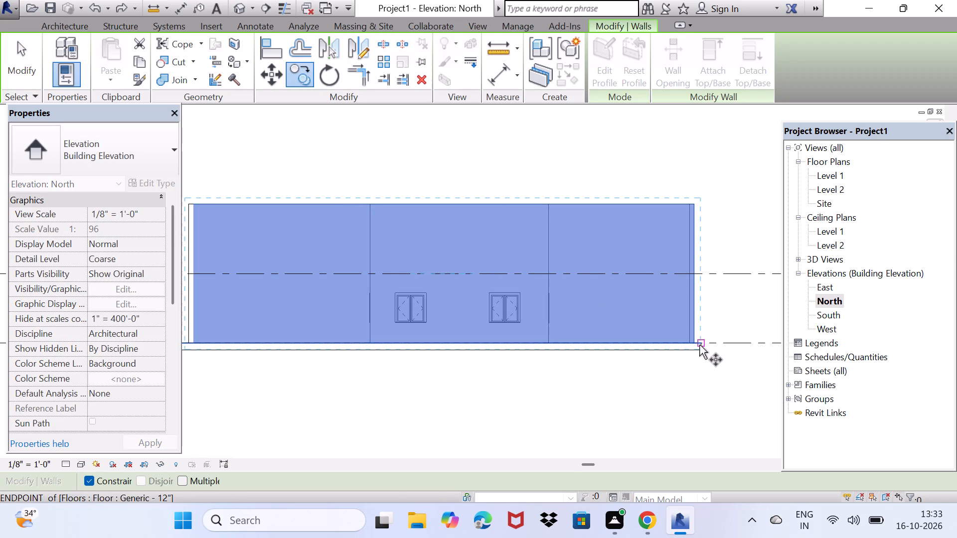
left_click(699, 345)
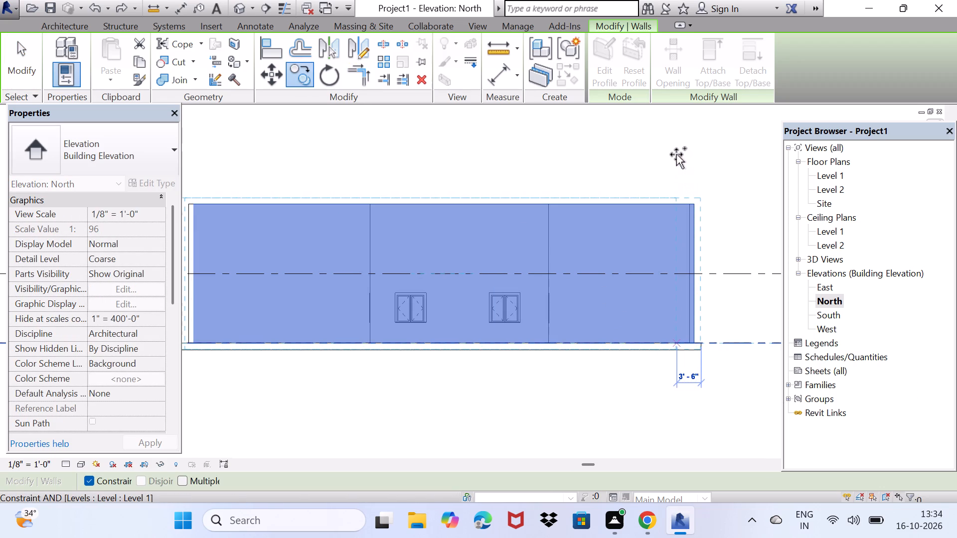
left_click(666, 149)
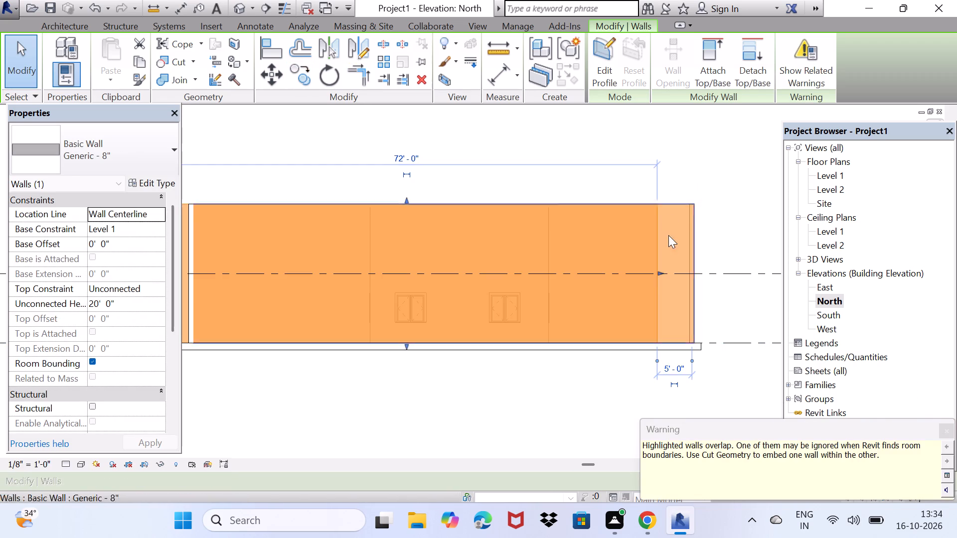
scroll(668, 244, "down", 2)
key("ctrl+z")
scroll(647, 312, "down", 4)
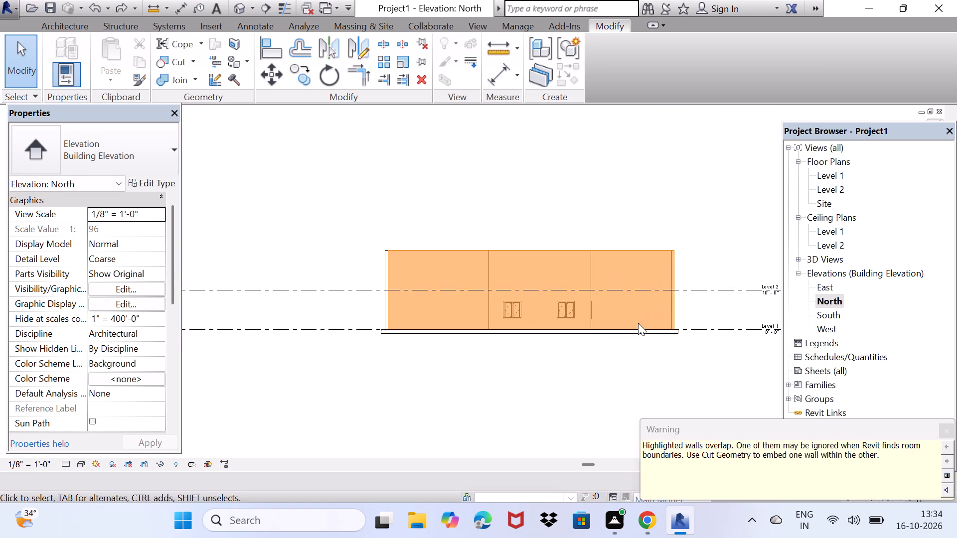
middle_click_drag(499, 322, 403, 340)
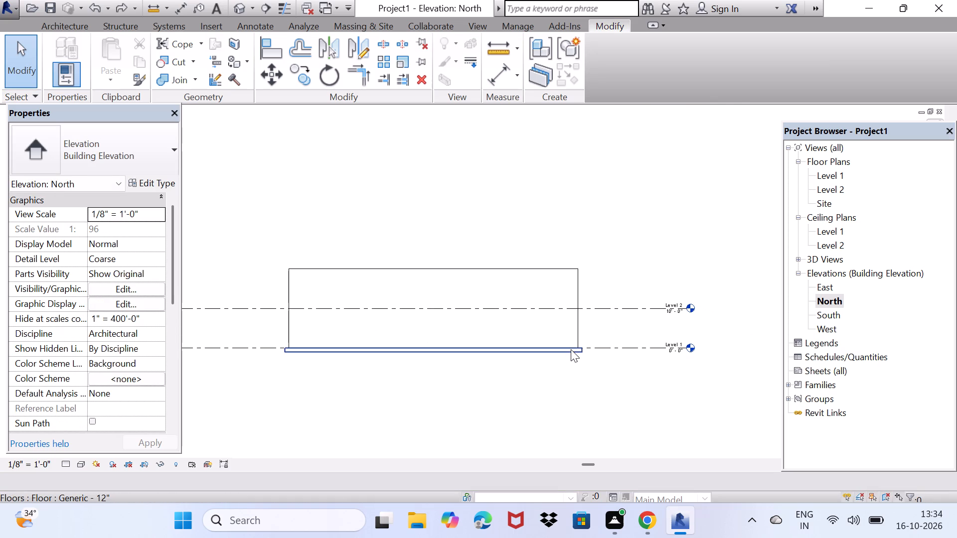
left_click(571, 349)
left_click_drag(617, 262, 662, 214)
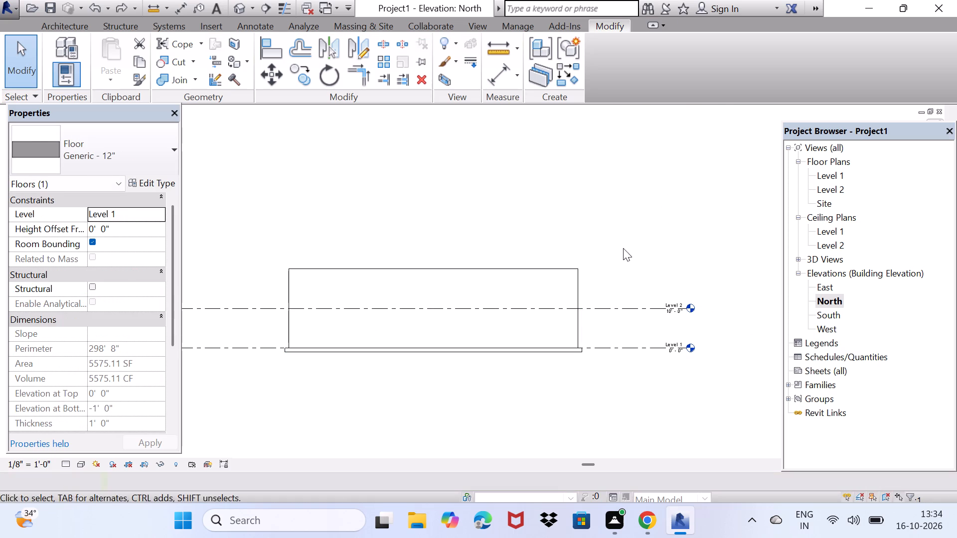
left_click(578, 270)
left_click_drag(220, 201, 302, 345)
Draw a new level 10' above Level 2 in the North elevation, matching Level 2's type and aligning its head with the others.
left_click(701, 309)
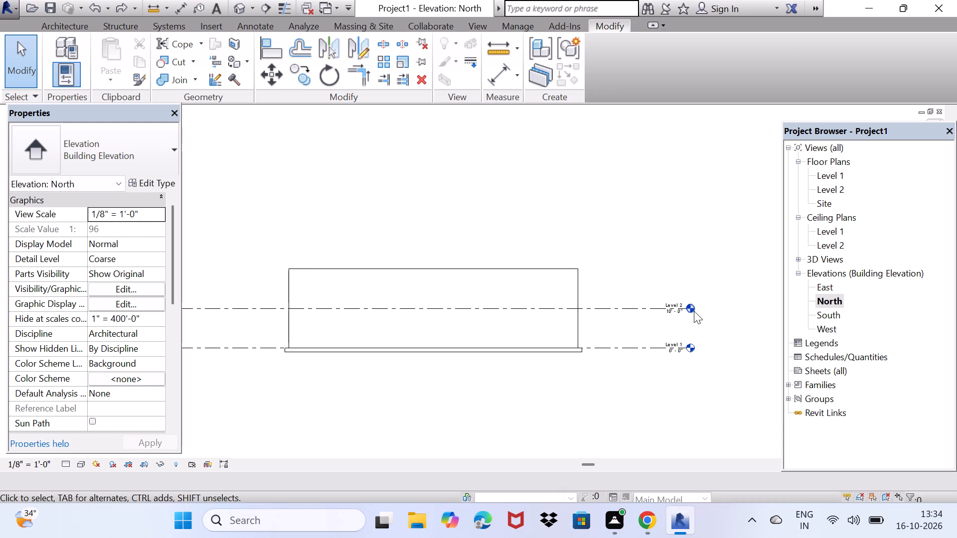
left_click(693, 311)
left_click(660, 307)
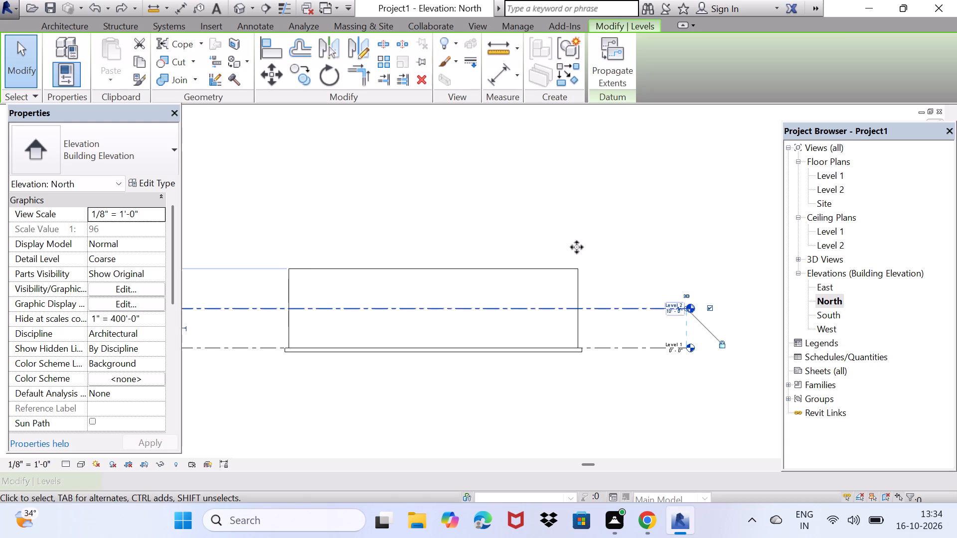
left_click(558, 73)
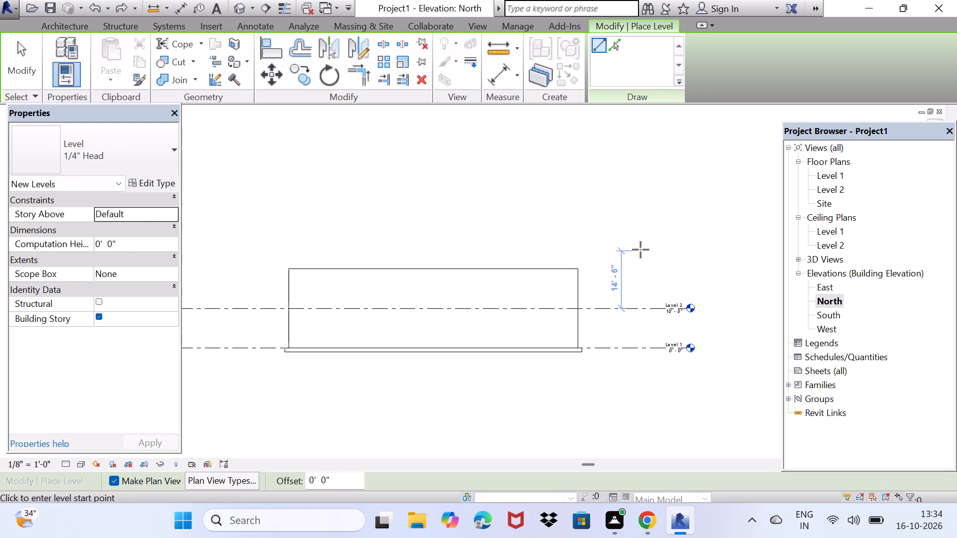
type("10")
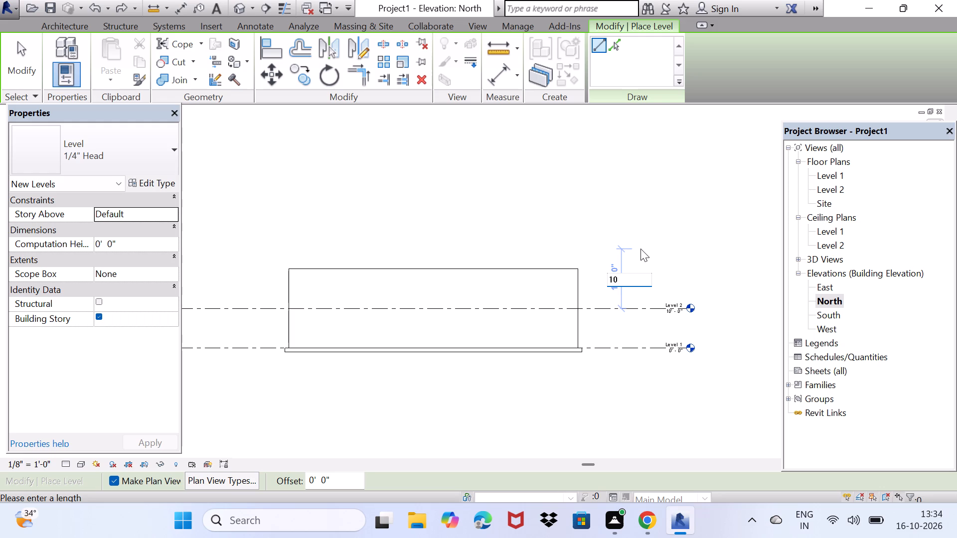
key("apostrophe")
key("Return")
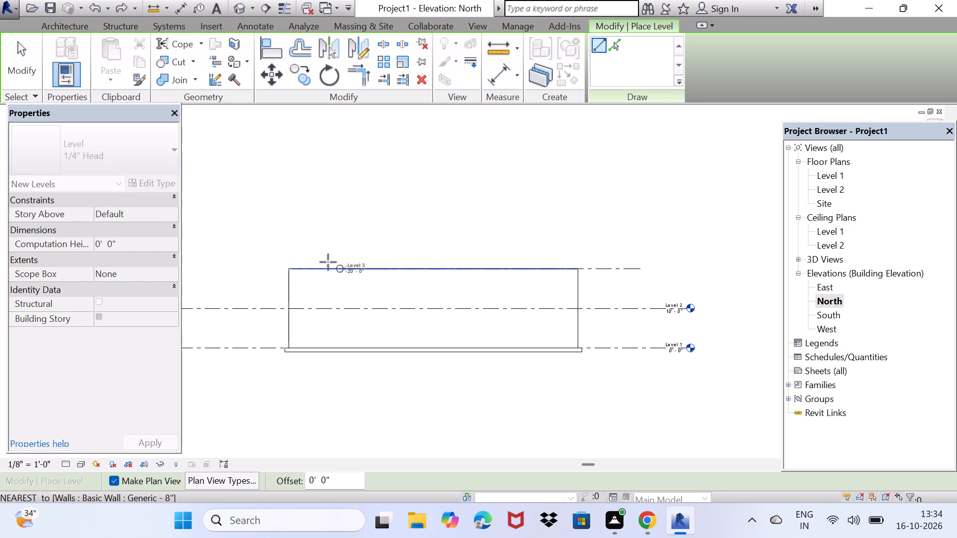
left_click(684, 290)
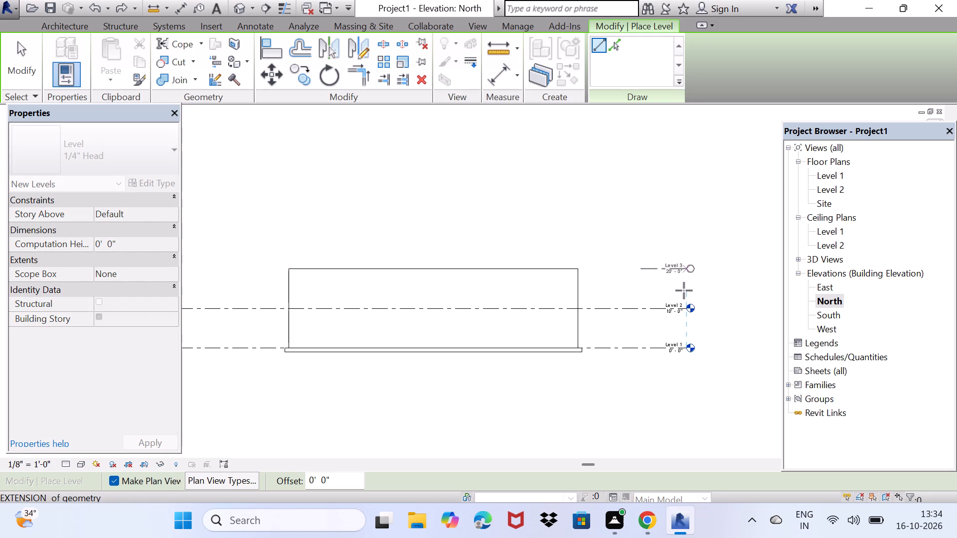
Extend the free end of the Level 3 line across the building to align with the ends of Levels 1 and 2.
left_click_drag(637, 267, 378, 268)
scroll(379, 267, "down", 4)
middle_click_drag(379, 267, 537, 272)
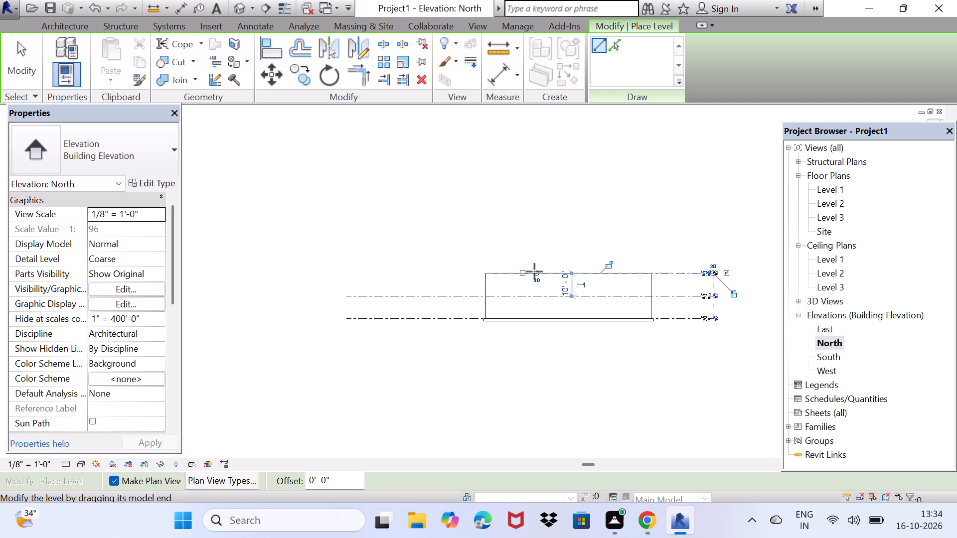
left_click_drag(534, 274, 349, 283)
key("space")
scroll(447, 238, "up", 1)
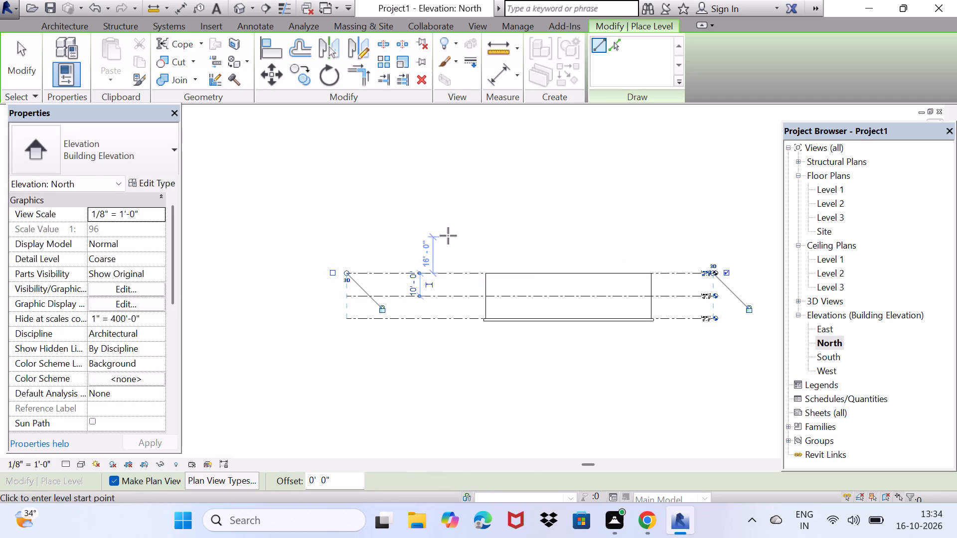
middle_click_drag(516, 246, 350, 243)
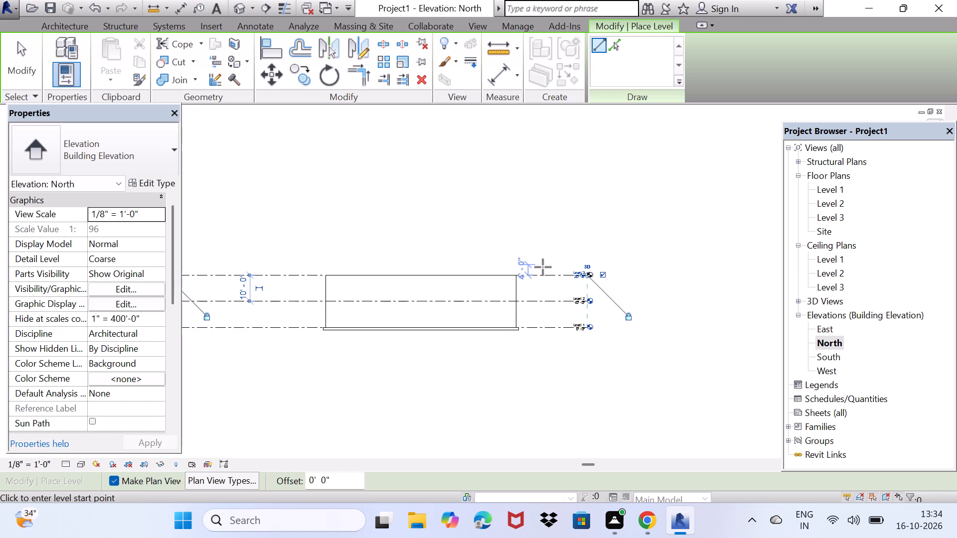
key("space")
key("Escape")
key("Escape")
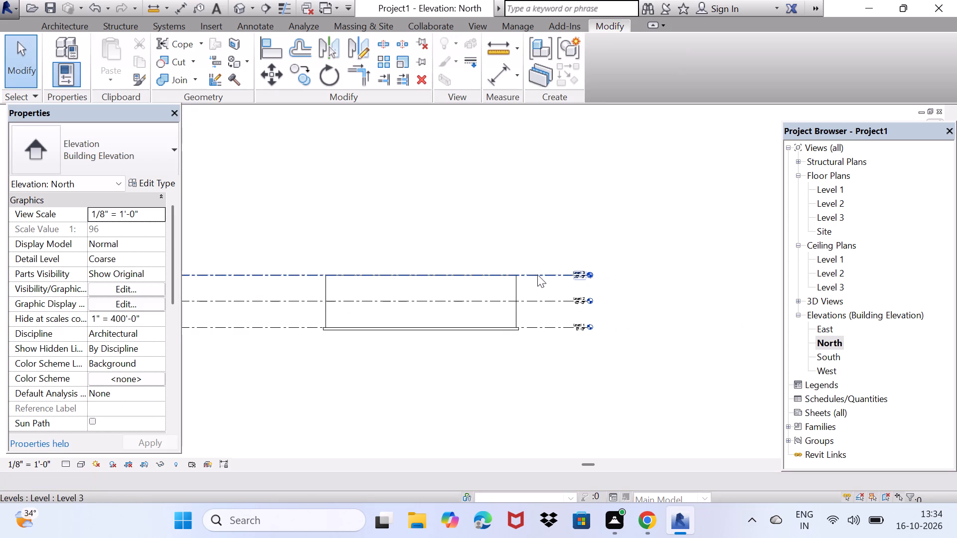
Copy the Level 3 line 10' straight up in the North elevation.
left_click(537, 274)
left_click(293, 78)
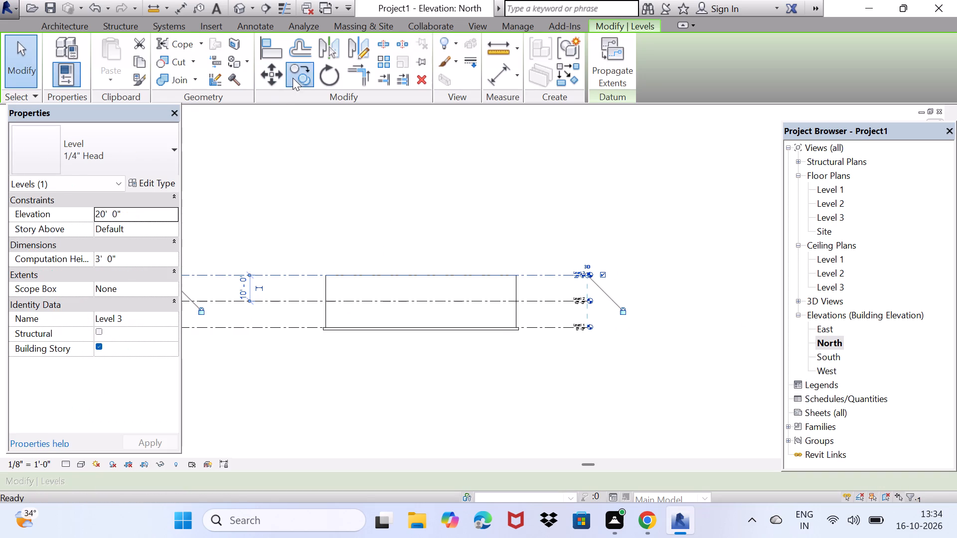
left_click(541, 274)
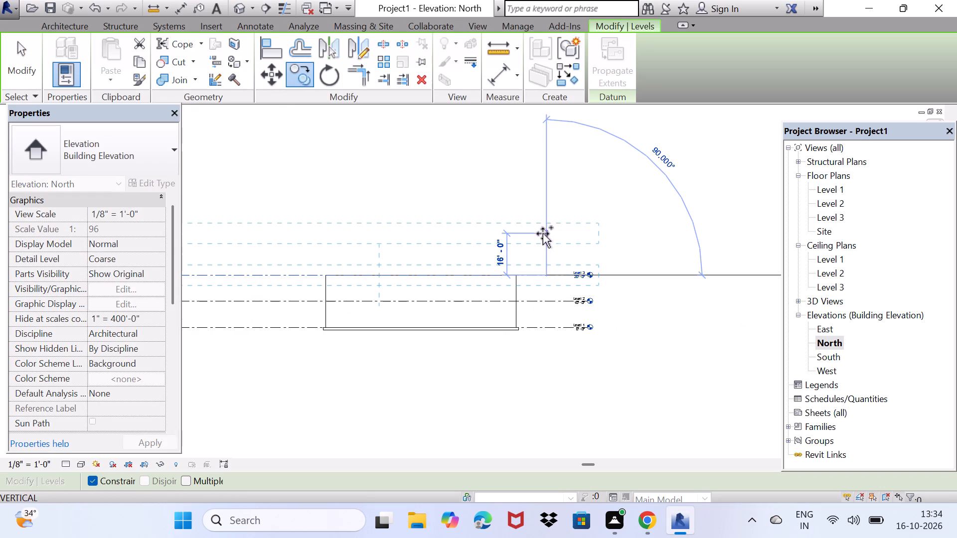
type("10'")
key("Return")
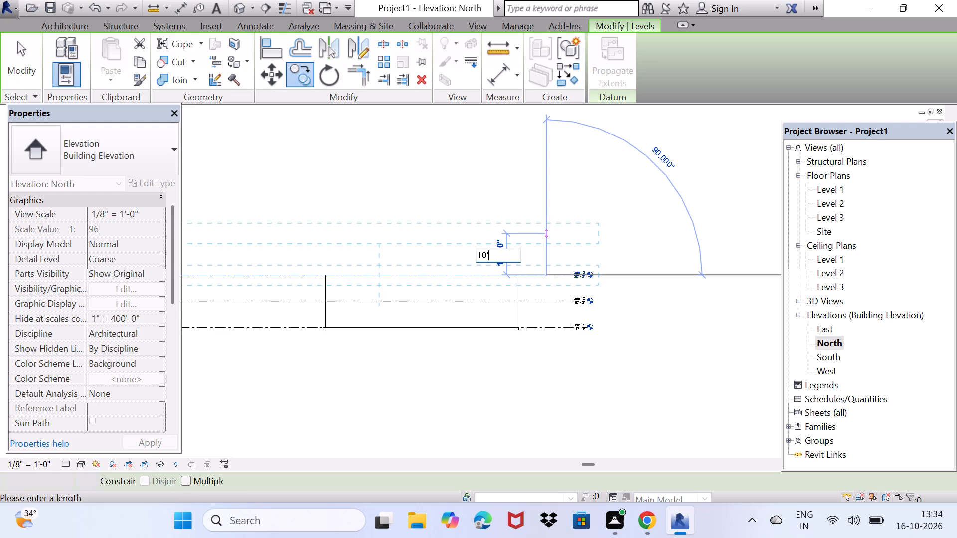
scroll(508, 249, "up", 1)
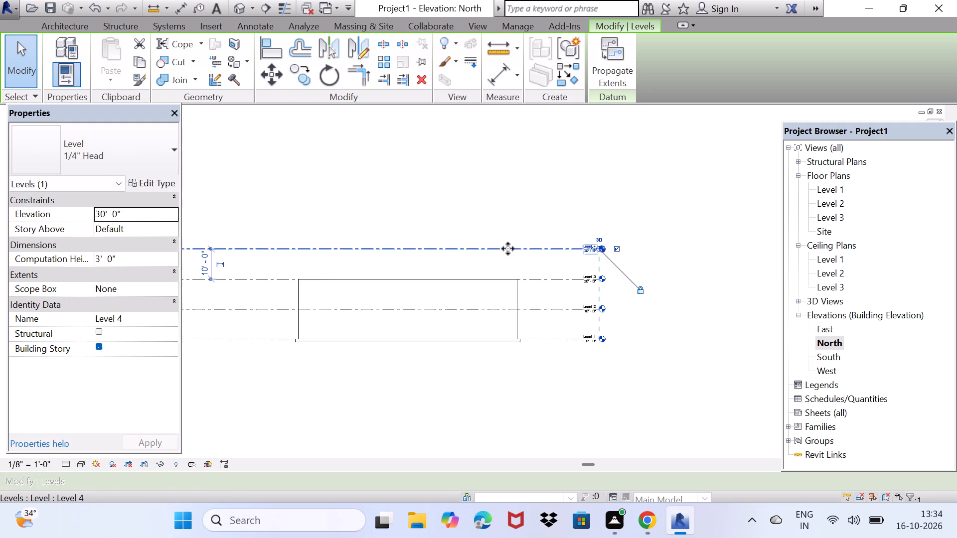
scroll(508, 249, "down", 1)
left_click_drag(502, 208, 526, 183)
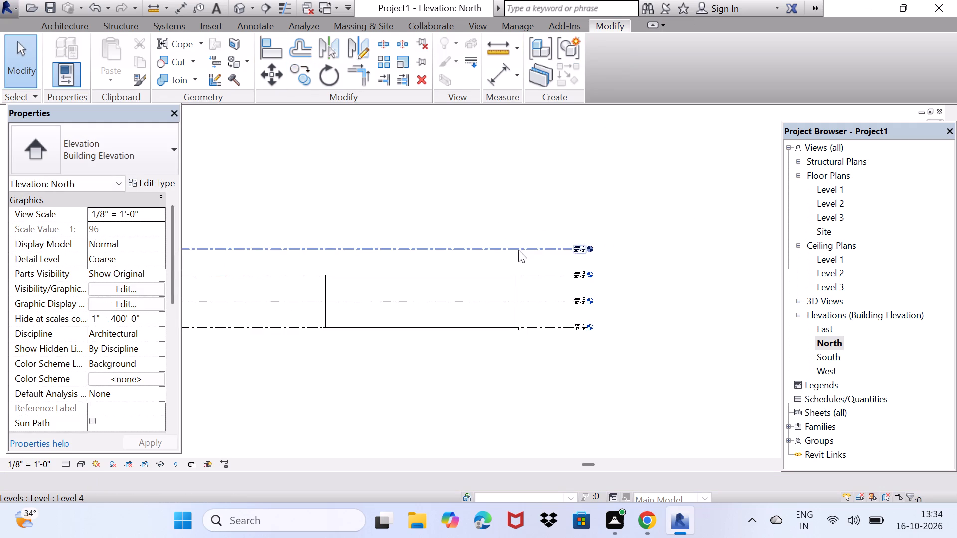
Copy the Level 4 line 10' straight up.
left_click(518, 250)
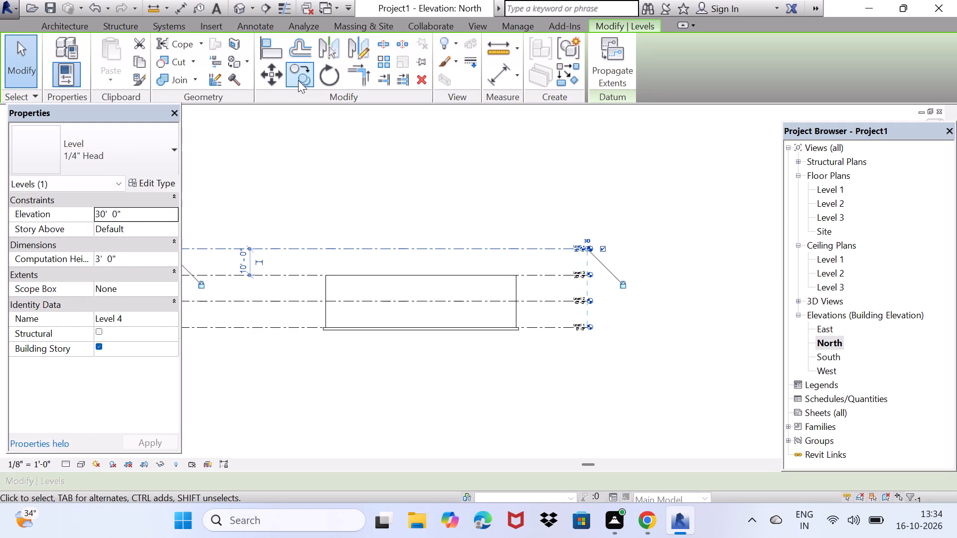
left_click(298, 80)
left_click(511, 248)
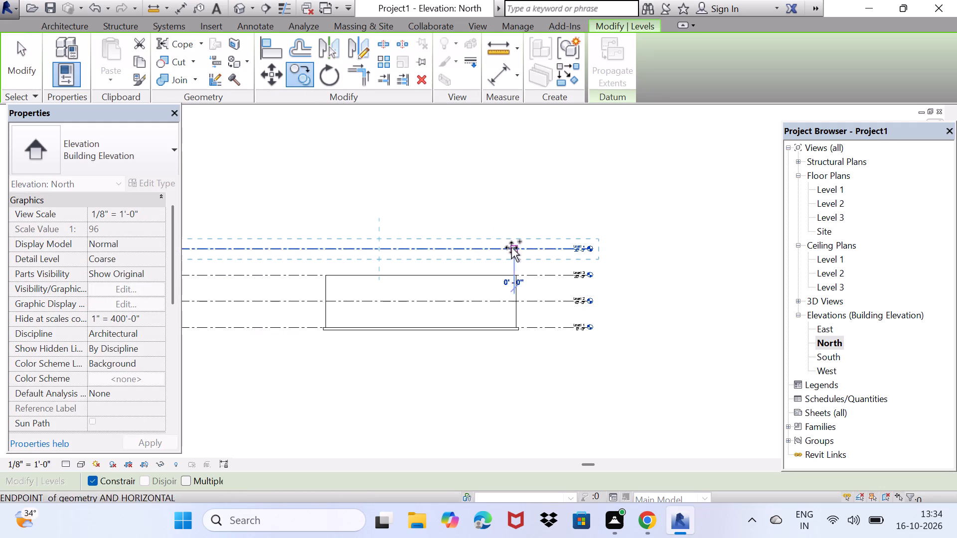
type("10'")
key("Return")
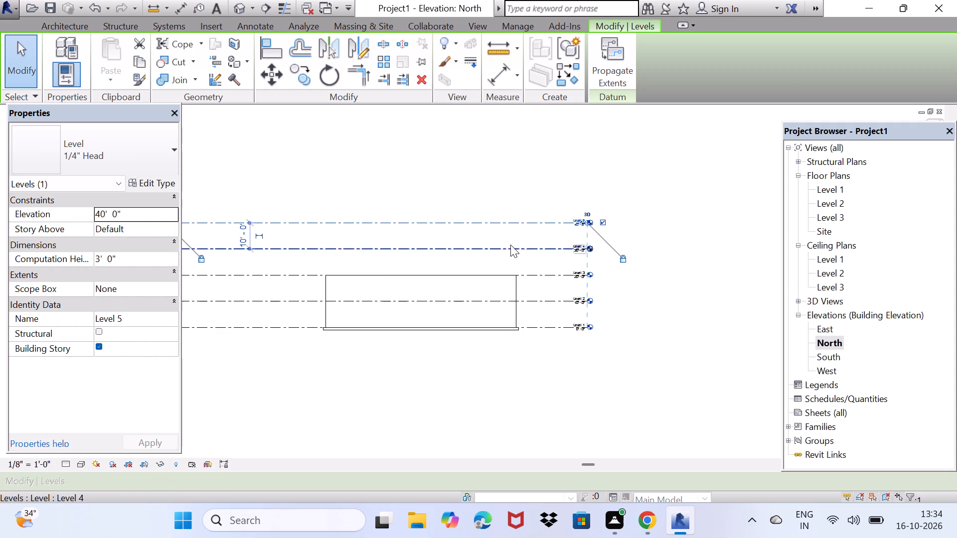
Copy the Level 5 line 10' straight up.
middle_click_drag(487, 262, 574, 257)
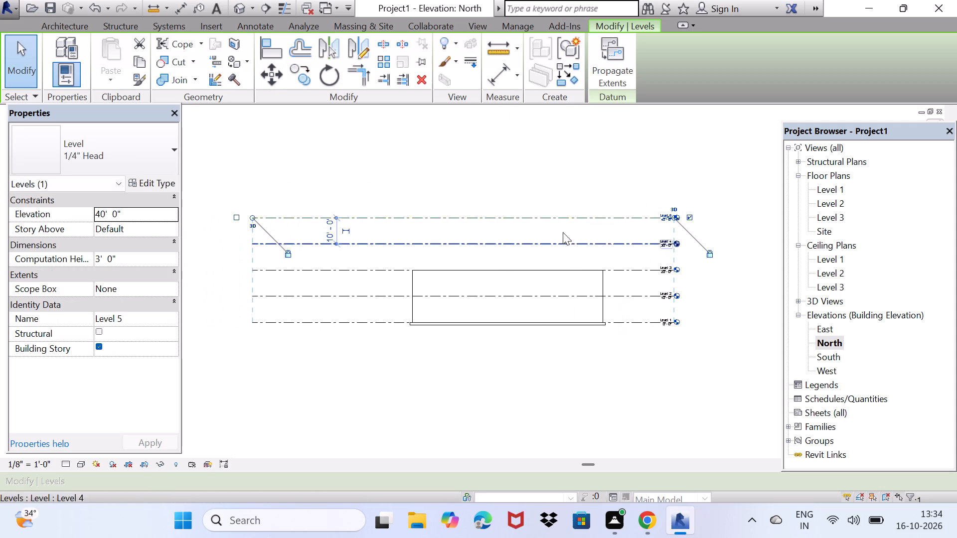
left_click(562, 221)
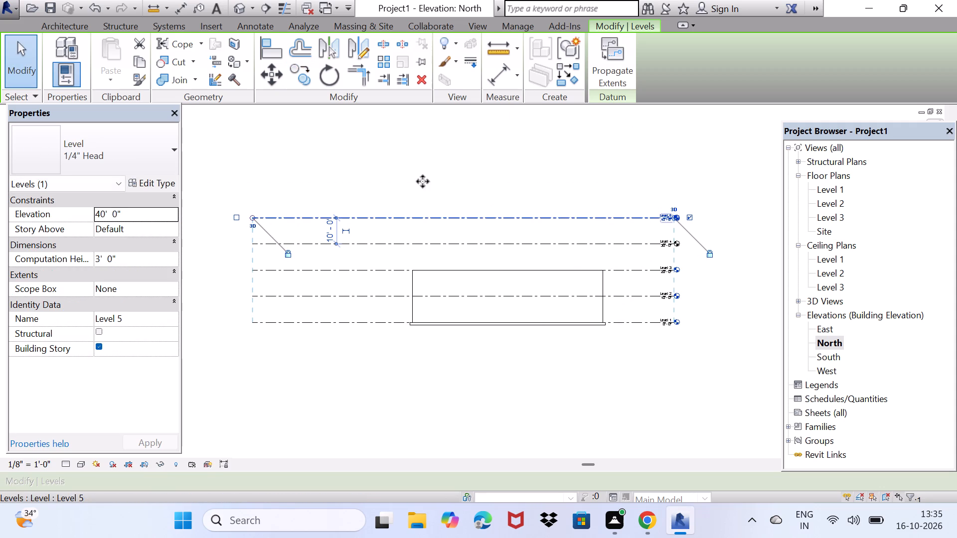
left_click(307, 78)
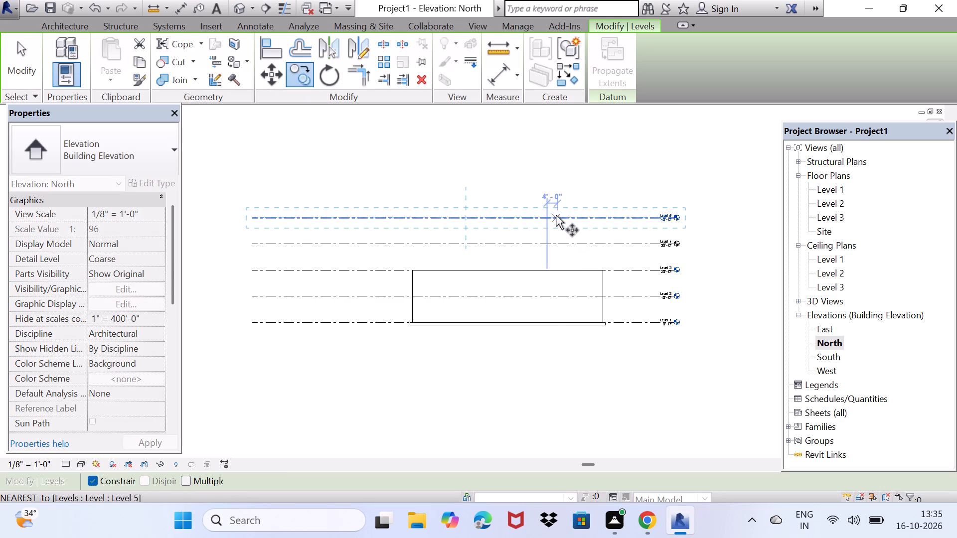
left_click(556, 215)
type("10'")
key("Return")
key("space")
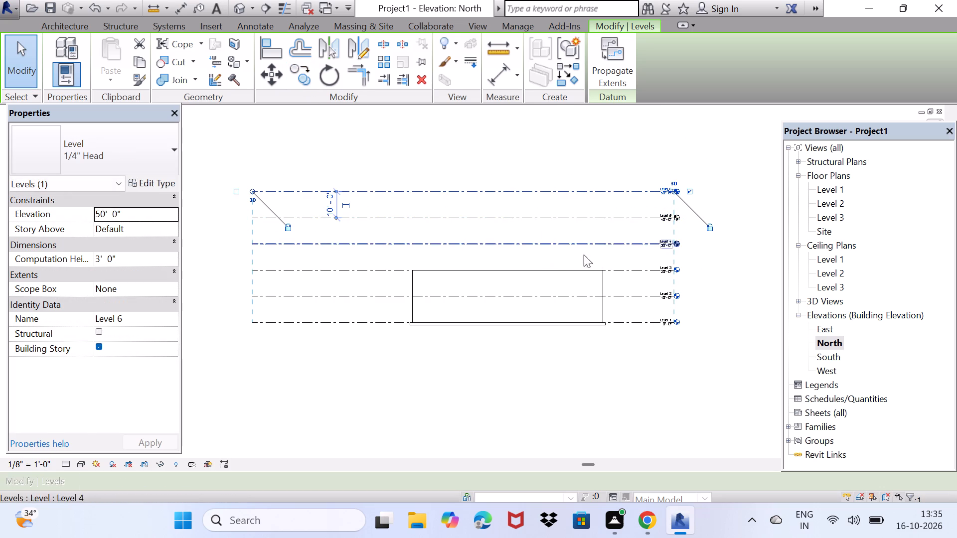
Try to copy the north boundary wall upward from its lower corner in the North elevation.
left_click_drag(582, 256, 593, 225)
left_click(542, 270)
scroll(546, 300, "up", 1)
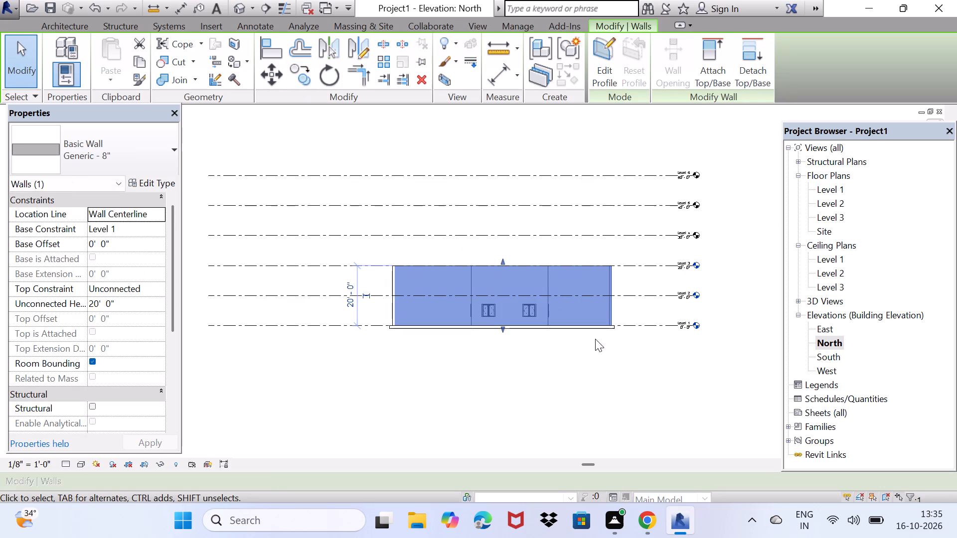
left_click(604, 330, "ctrl")
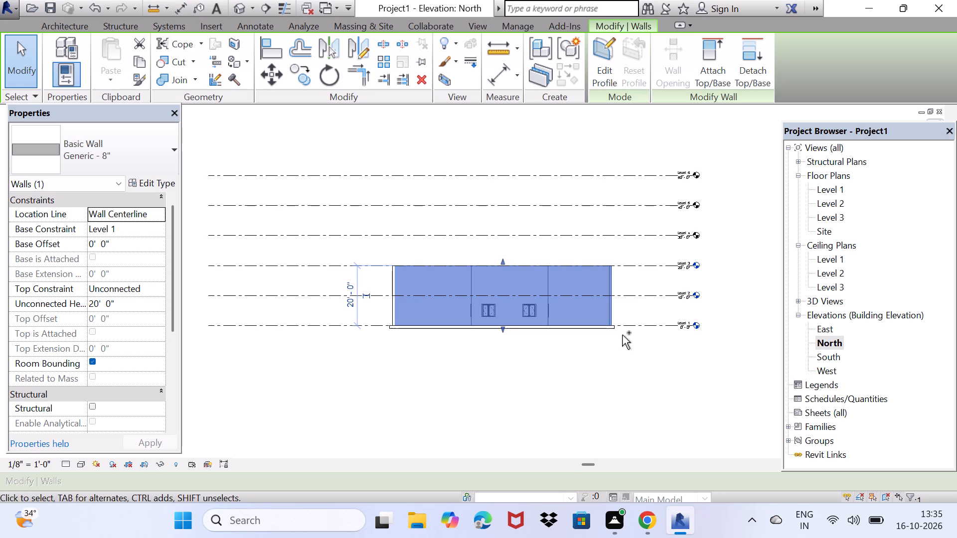
left_click(614, 331, "ctrl")
scroll(615, 327, "up", 1, "ctrl")
left_click(615, 327)
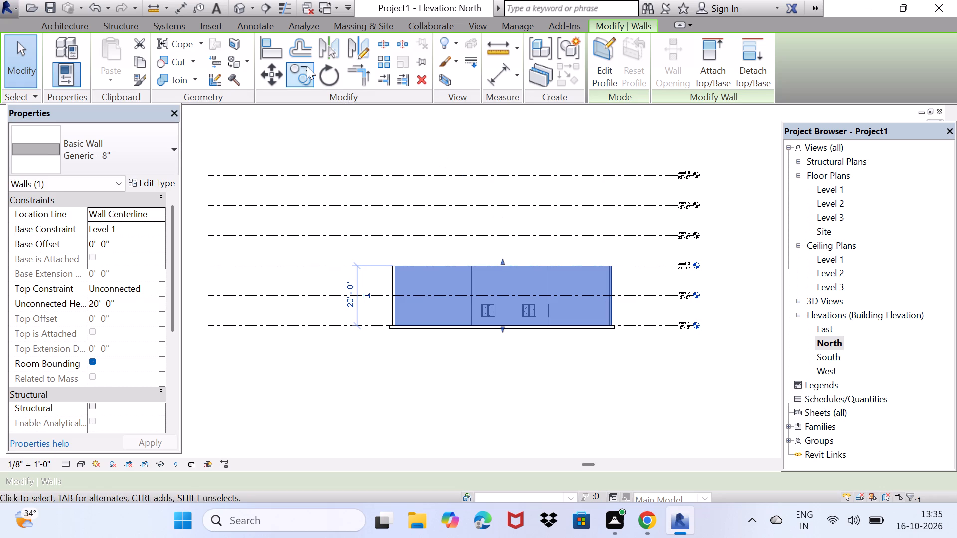
left_click(307, 66)
left_click(618, 332)
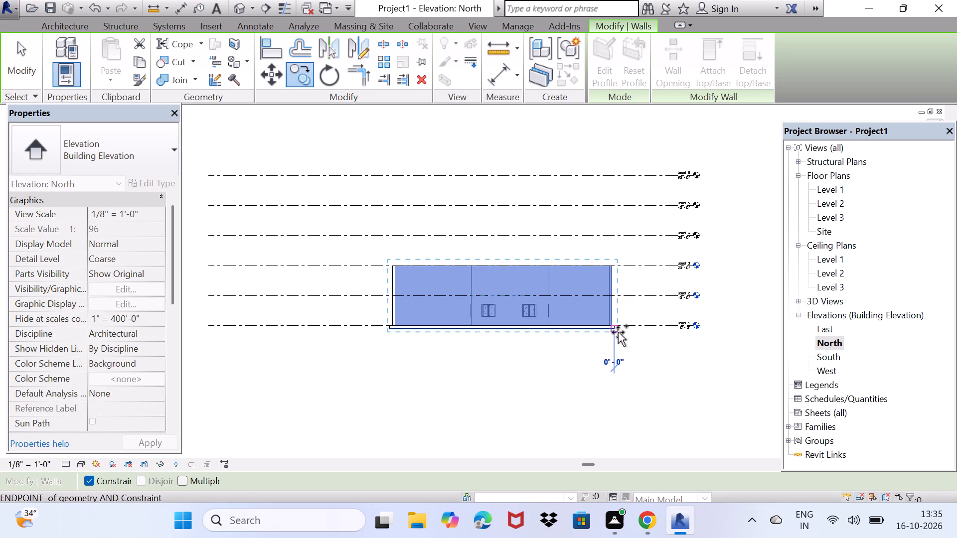
left_click_drag(615, 335, 616, 293)
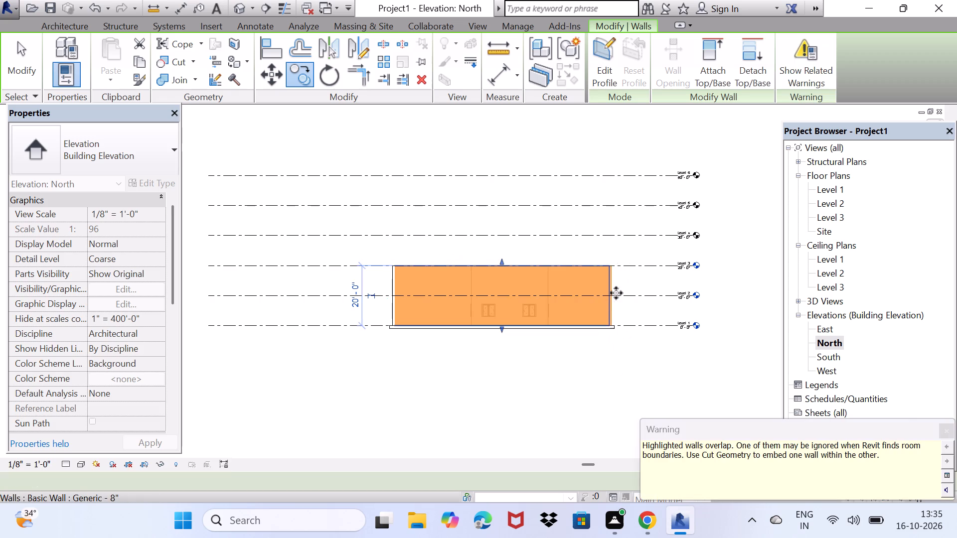
left_click_drag(616, 293, 617, 245)
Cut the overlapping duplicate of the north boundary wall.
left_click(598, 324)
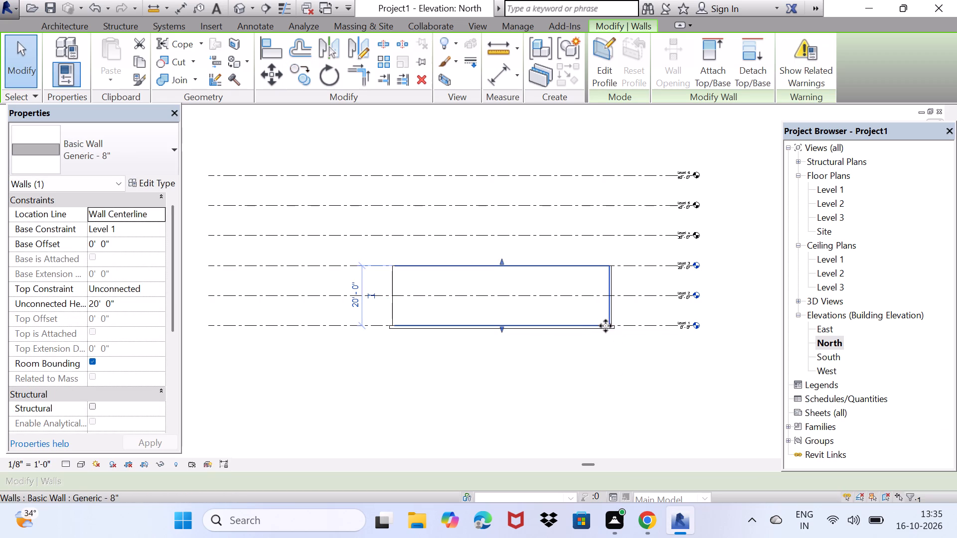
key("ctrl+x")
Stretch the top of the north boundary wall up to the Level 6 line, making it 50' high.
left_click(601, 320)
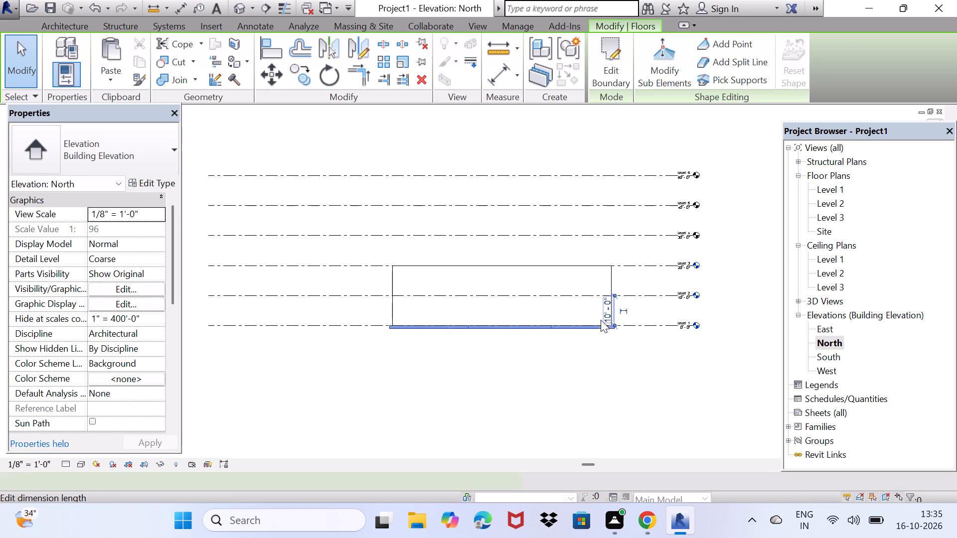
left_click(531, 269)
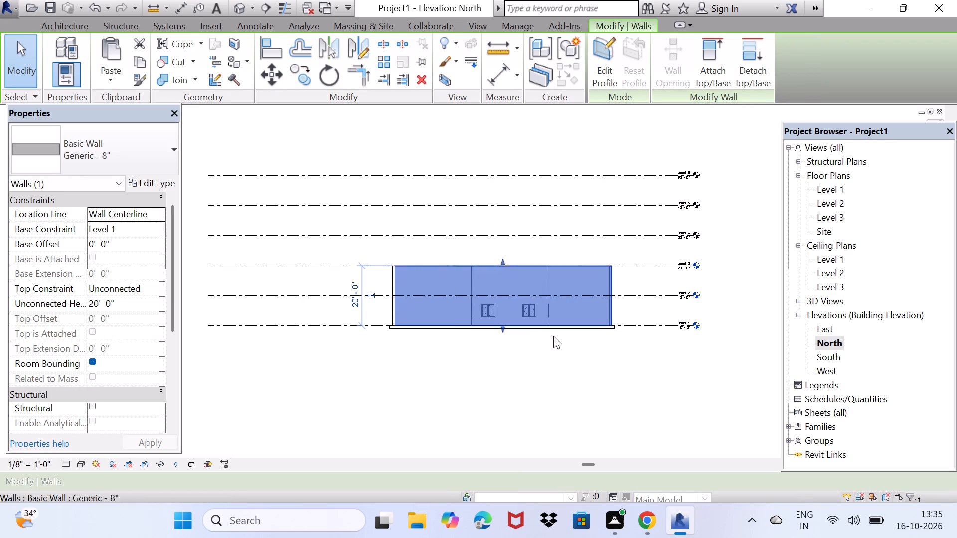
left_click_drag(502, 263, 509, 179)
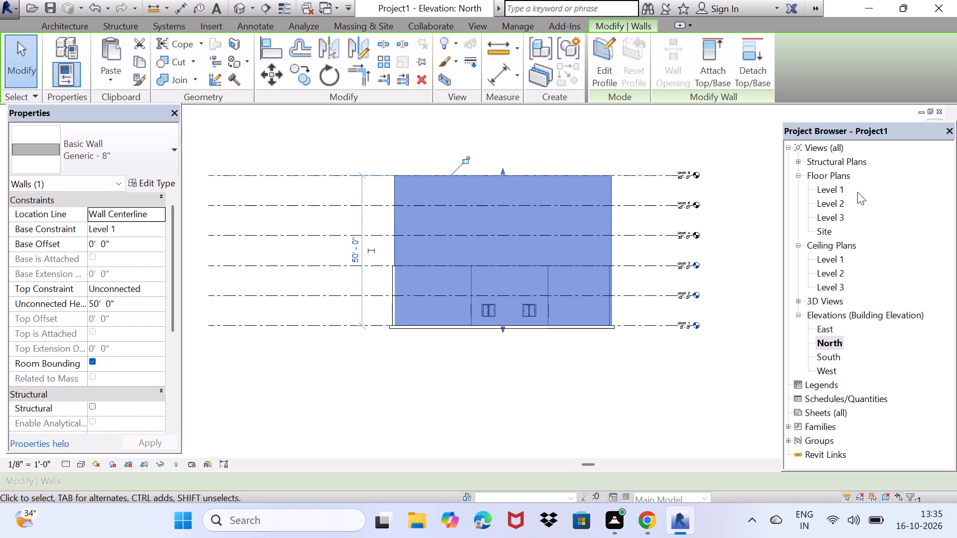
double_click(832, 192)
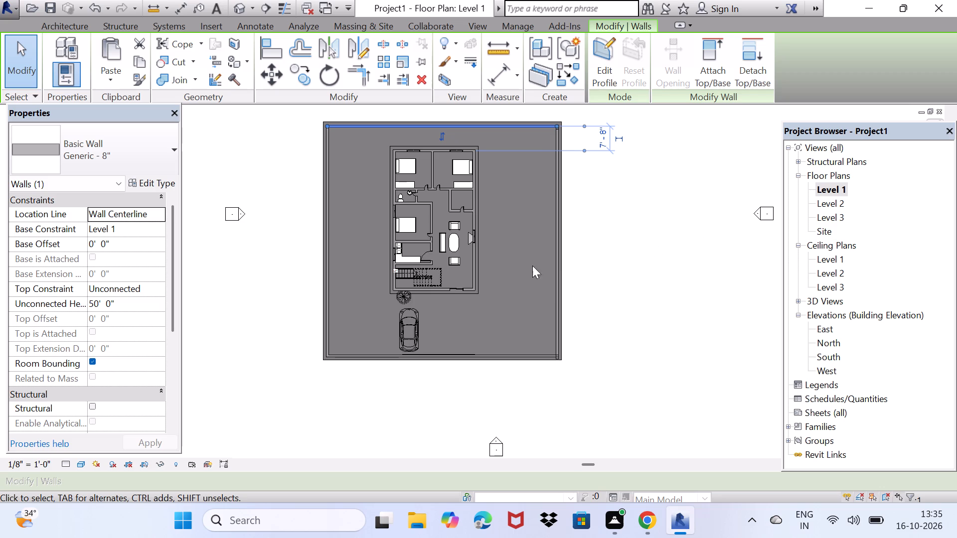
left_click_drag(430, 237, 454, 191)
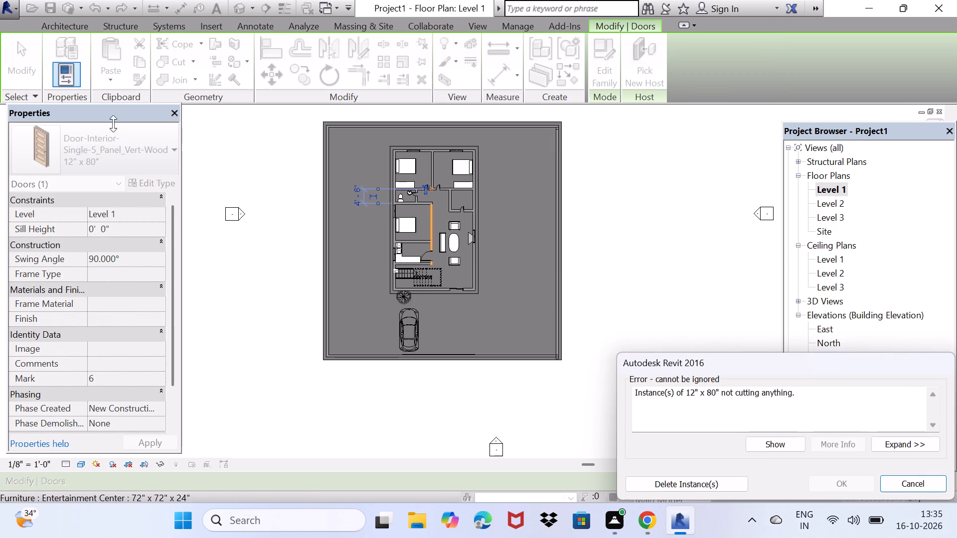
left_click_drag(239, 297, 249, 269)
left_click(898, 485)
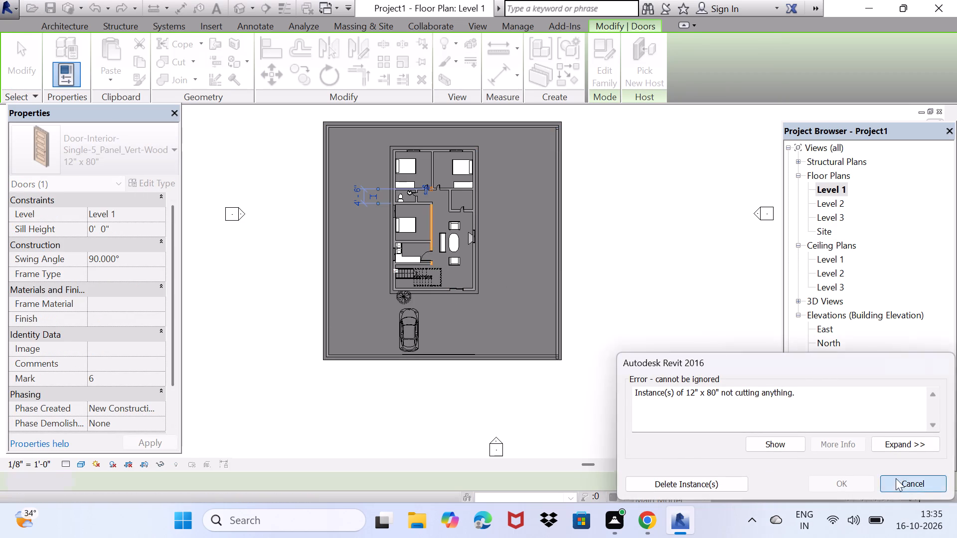
Examine the boundary wall's height in the 3D view and in the East elevation.
double_click(238, 10)
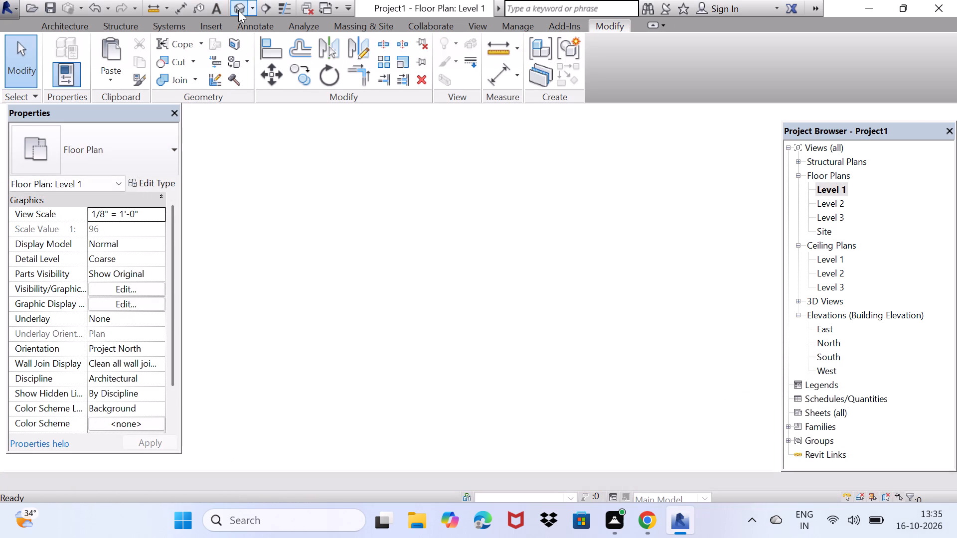
scroll(306, 203, "down", 7)
middle_click_drag(293, 270, 276, 249)
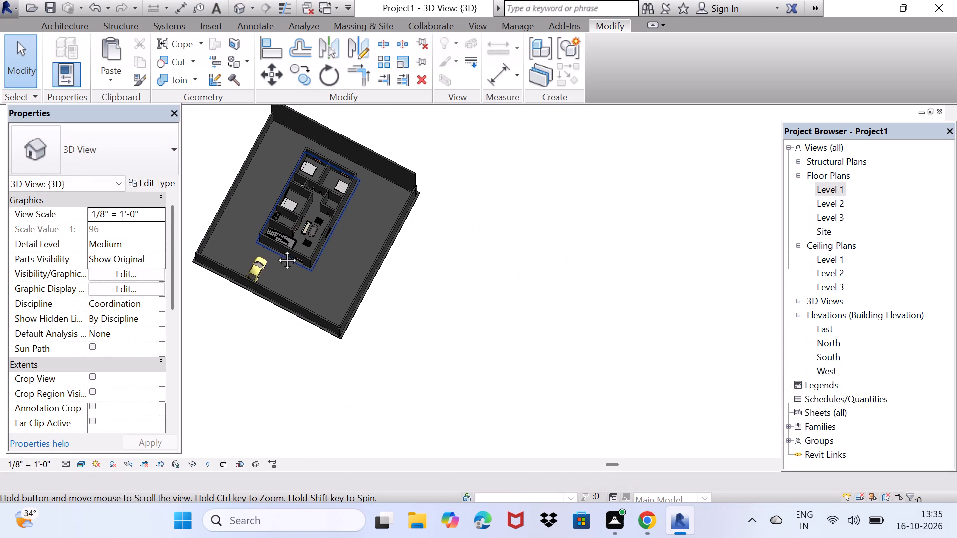
middle_click_drag(276, 249, 271, 242)
scroll(271, 242, "down", 1)
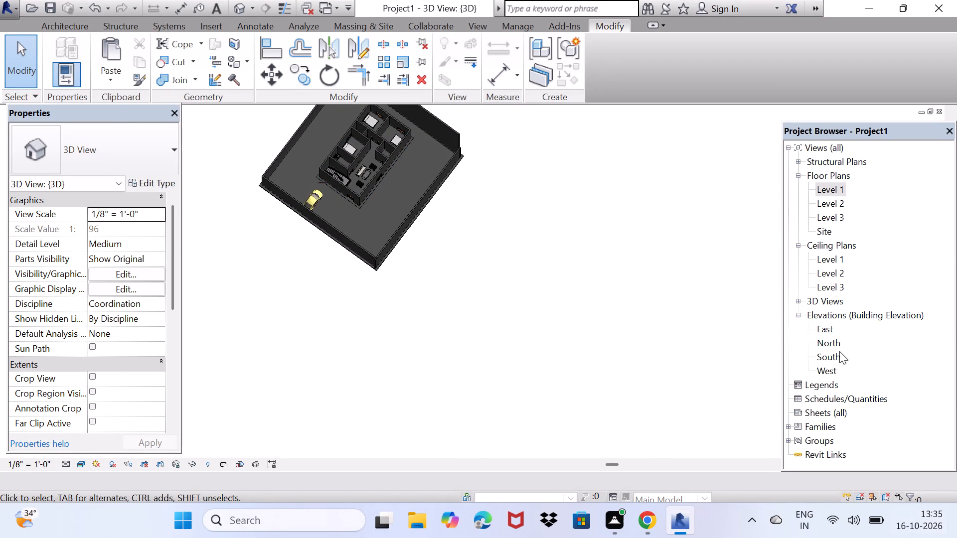
left_click(825, 331)
left_click(825, 331)
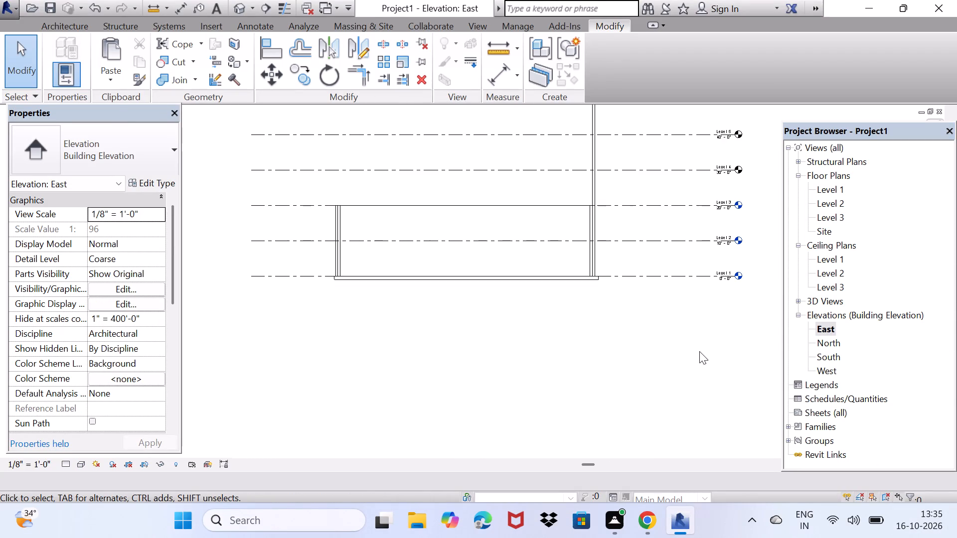
scroll(439, 355, "down", 5)
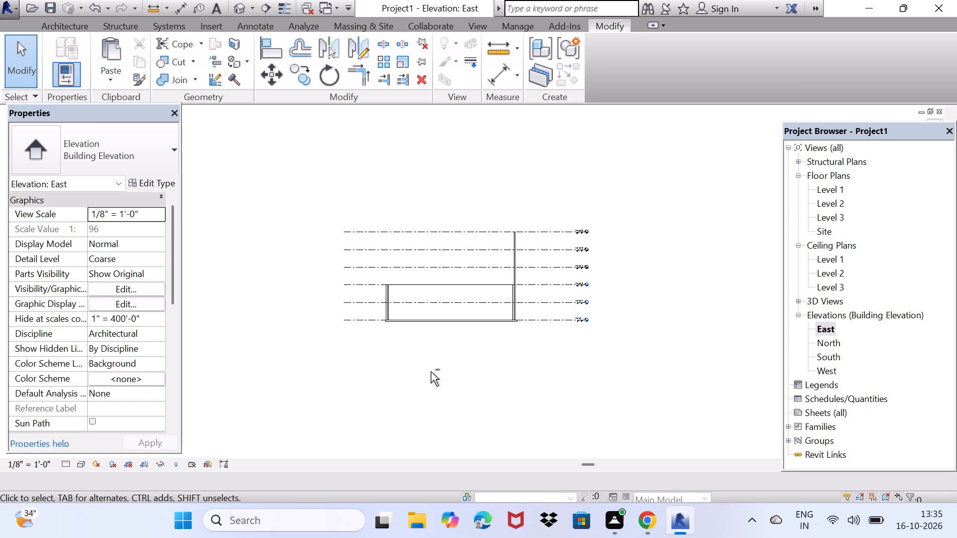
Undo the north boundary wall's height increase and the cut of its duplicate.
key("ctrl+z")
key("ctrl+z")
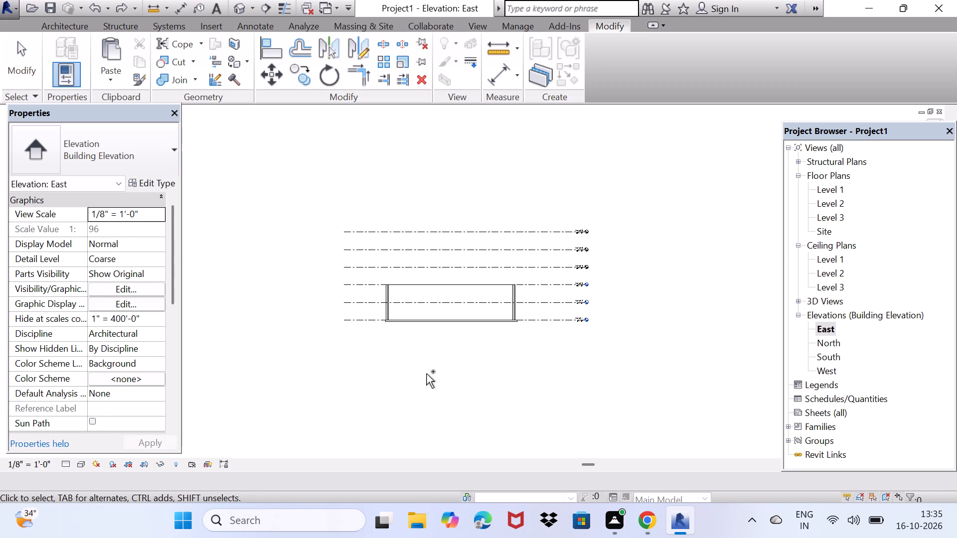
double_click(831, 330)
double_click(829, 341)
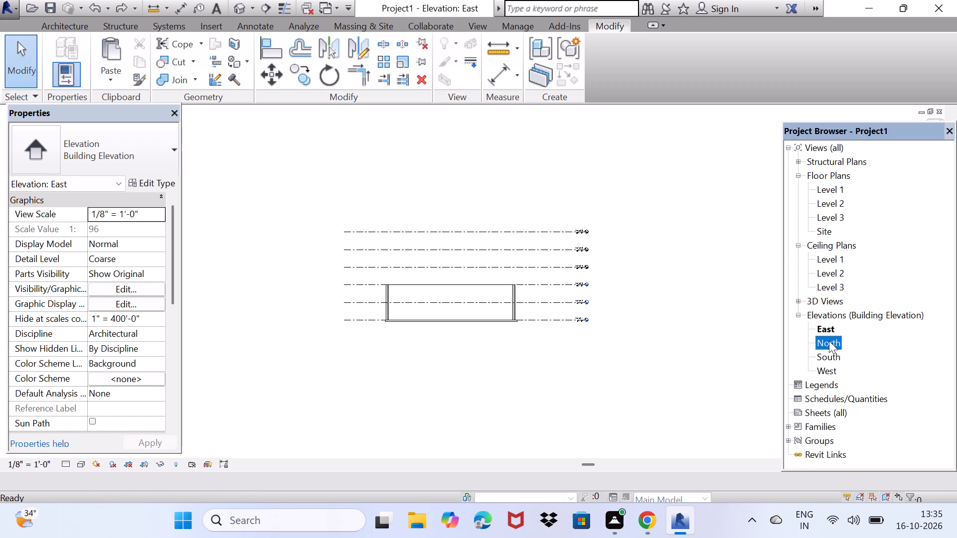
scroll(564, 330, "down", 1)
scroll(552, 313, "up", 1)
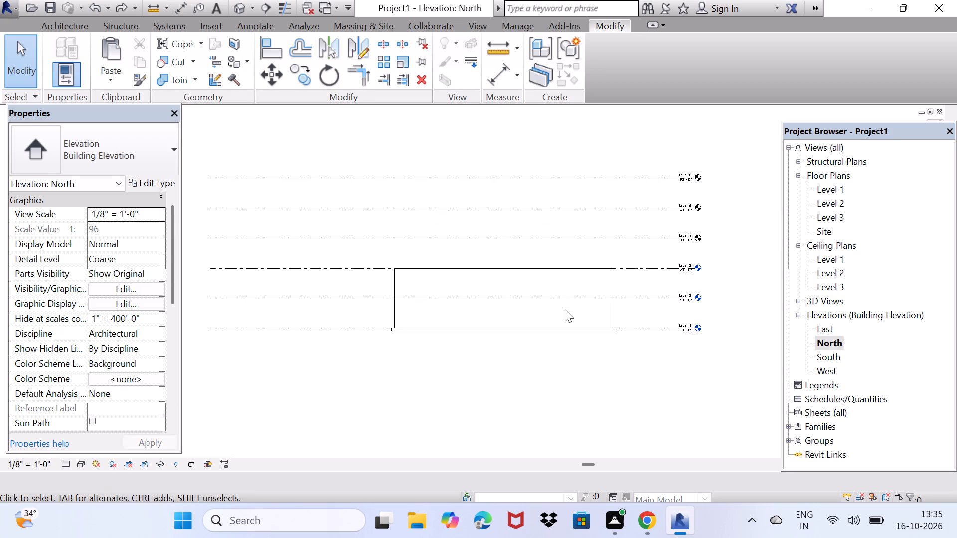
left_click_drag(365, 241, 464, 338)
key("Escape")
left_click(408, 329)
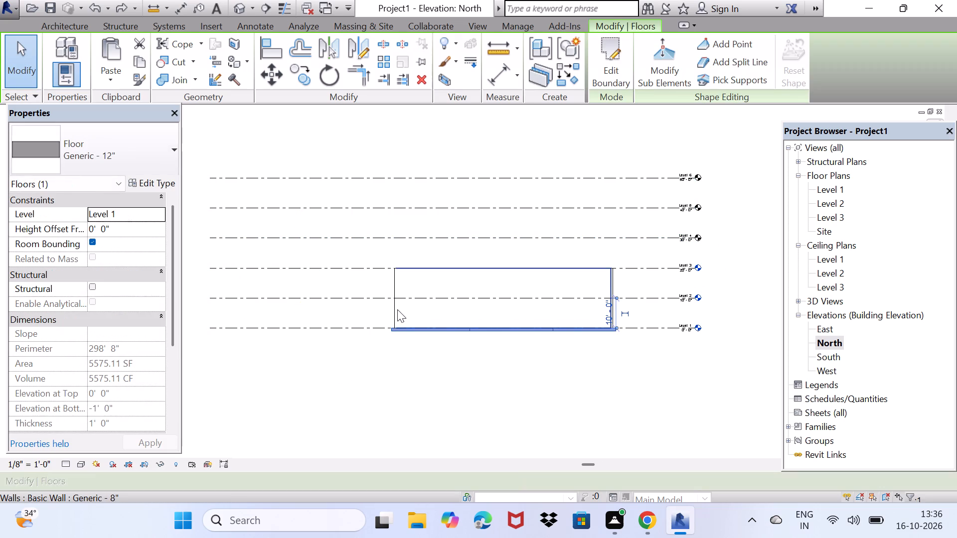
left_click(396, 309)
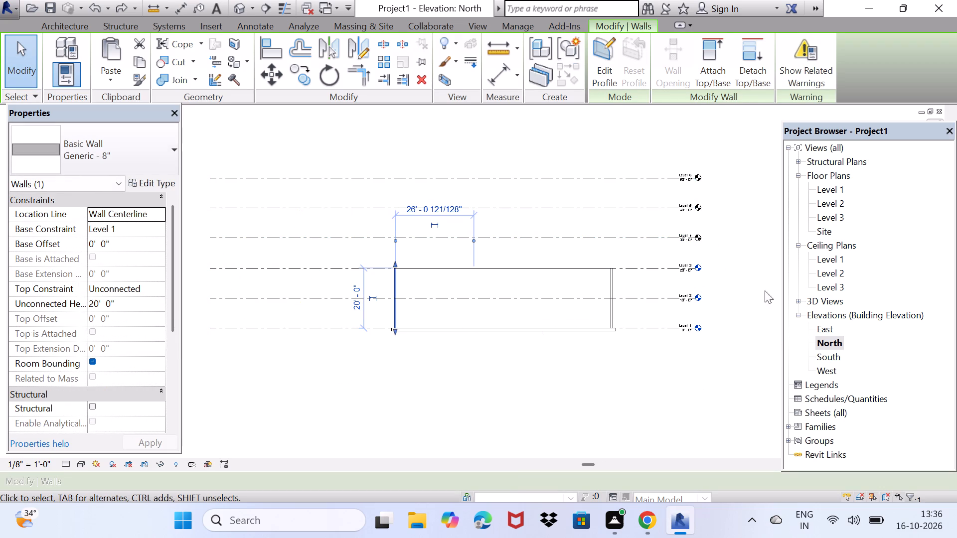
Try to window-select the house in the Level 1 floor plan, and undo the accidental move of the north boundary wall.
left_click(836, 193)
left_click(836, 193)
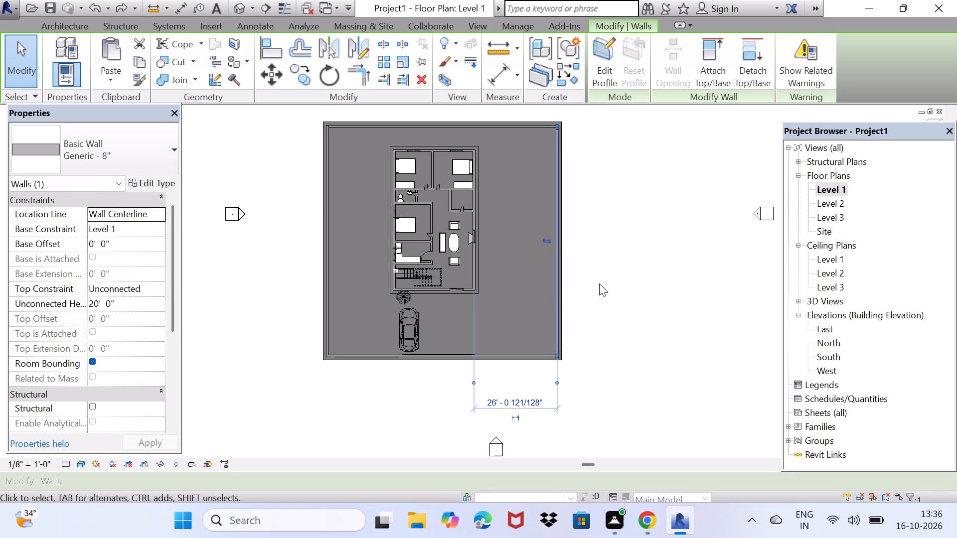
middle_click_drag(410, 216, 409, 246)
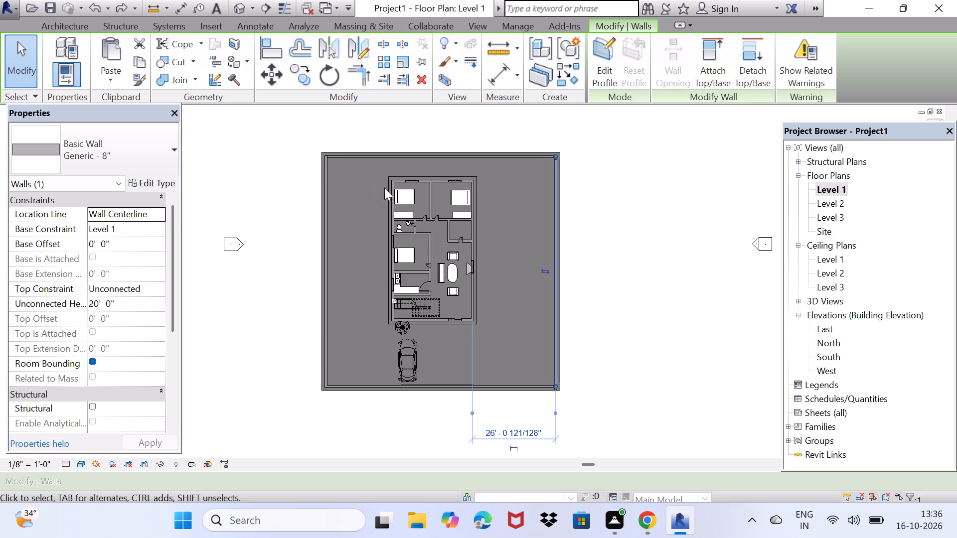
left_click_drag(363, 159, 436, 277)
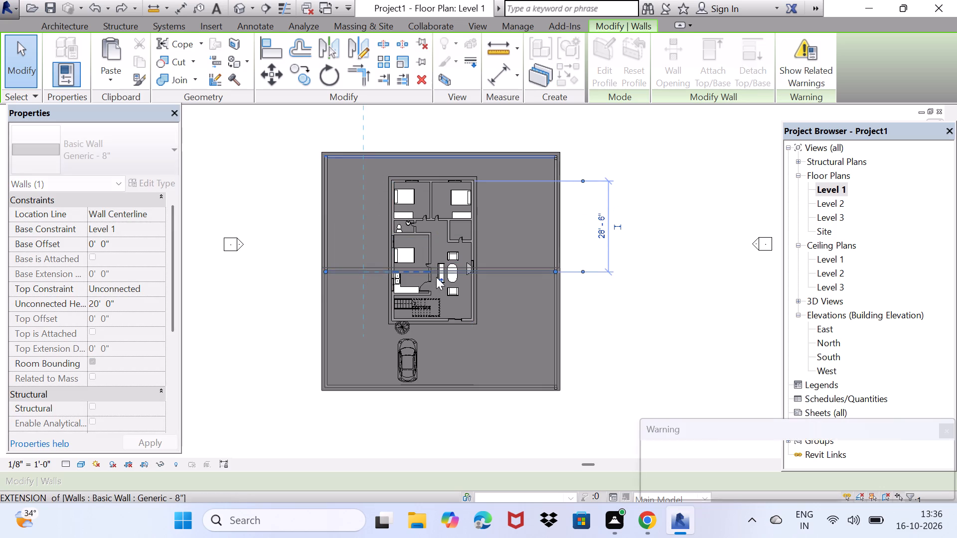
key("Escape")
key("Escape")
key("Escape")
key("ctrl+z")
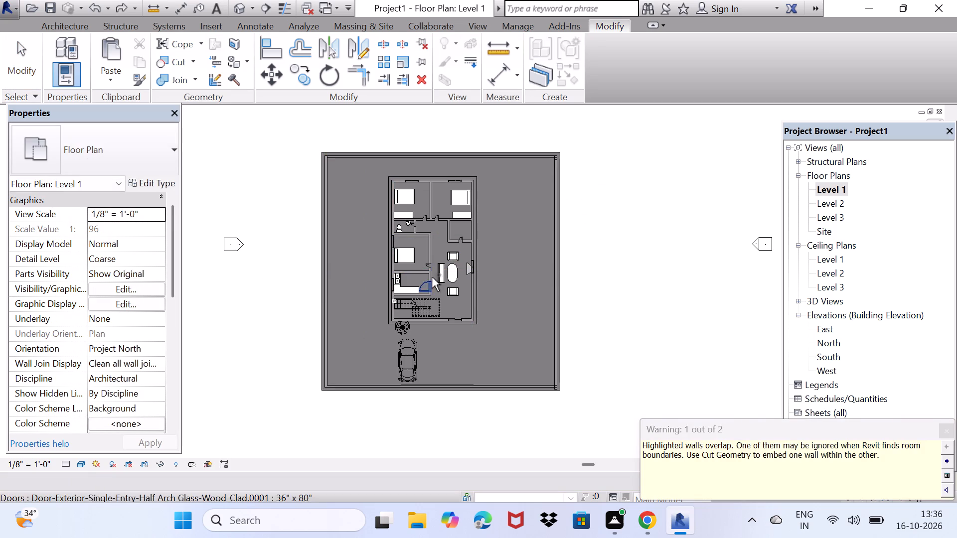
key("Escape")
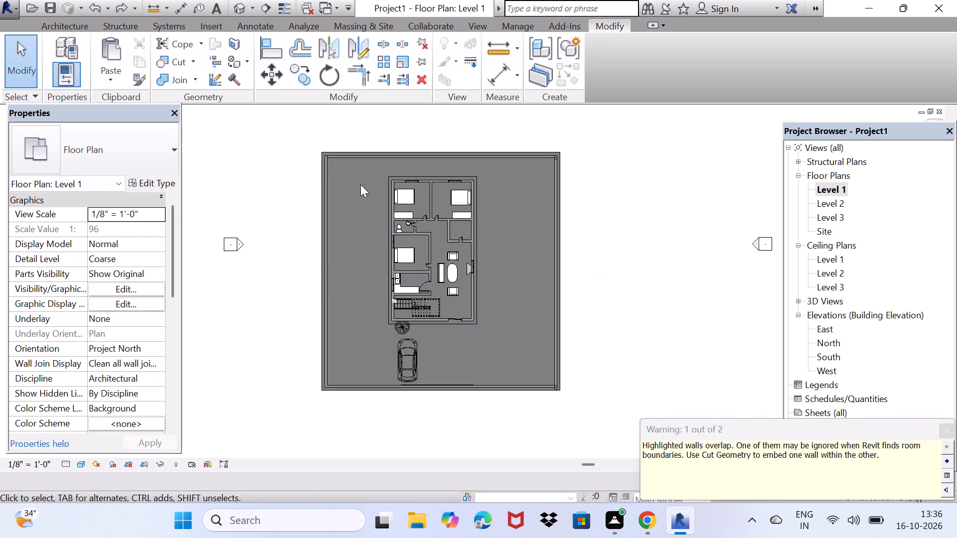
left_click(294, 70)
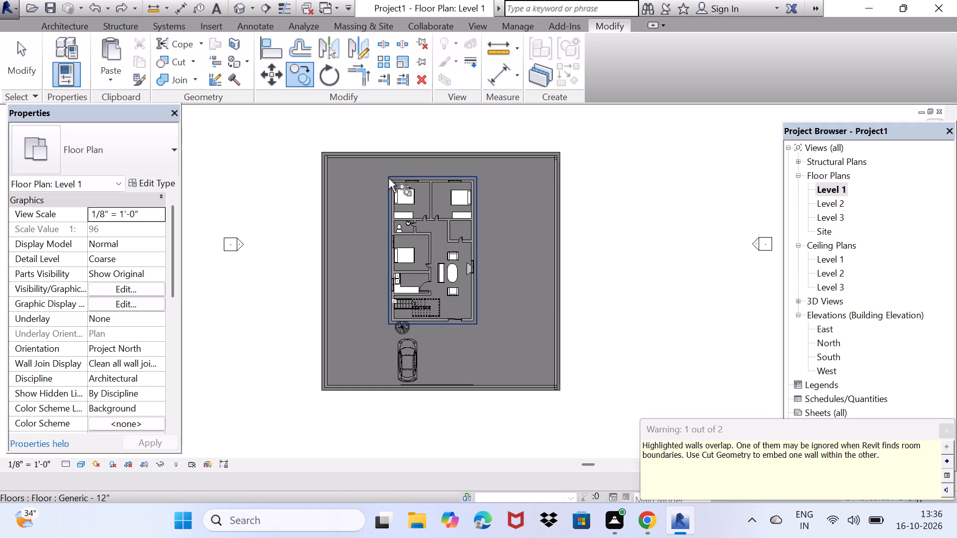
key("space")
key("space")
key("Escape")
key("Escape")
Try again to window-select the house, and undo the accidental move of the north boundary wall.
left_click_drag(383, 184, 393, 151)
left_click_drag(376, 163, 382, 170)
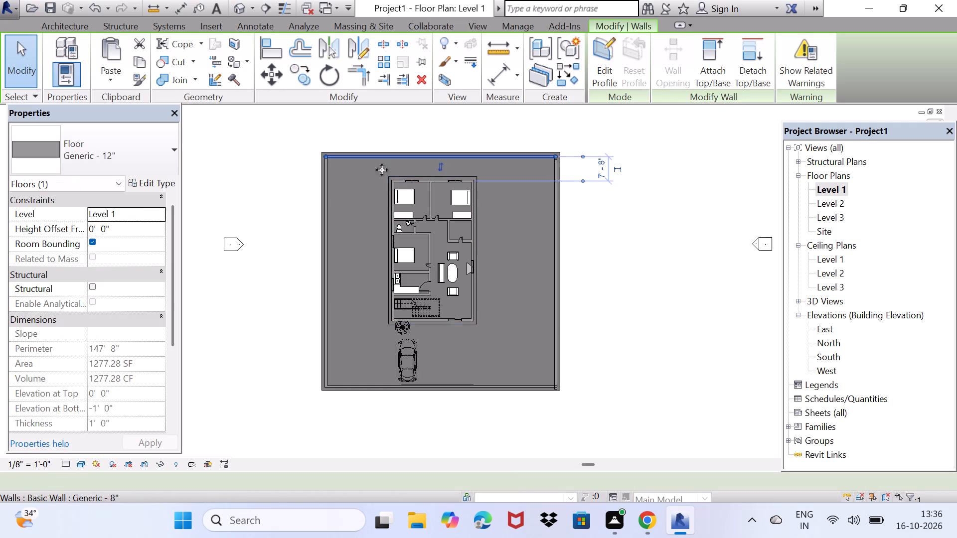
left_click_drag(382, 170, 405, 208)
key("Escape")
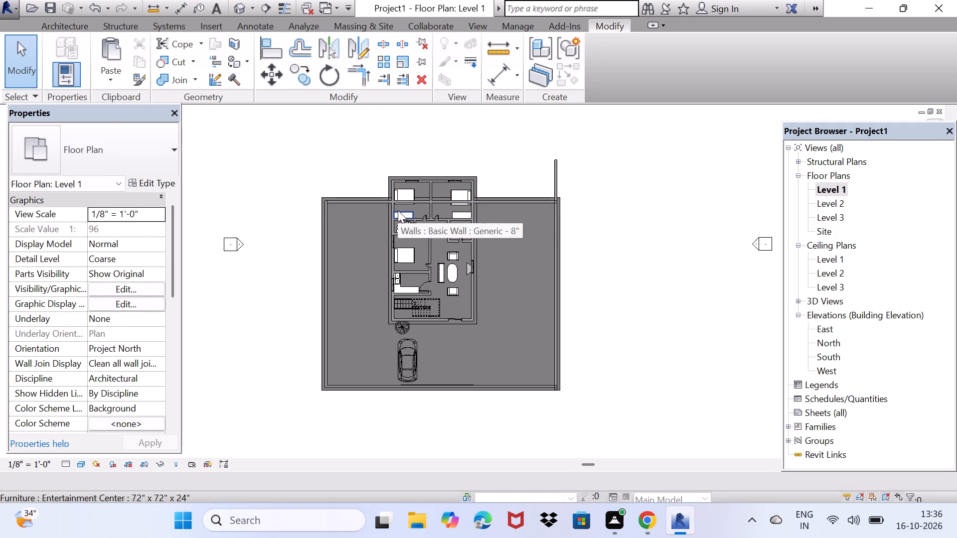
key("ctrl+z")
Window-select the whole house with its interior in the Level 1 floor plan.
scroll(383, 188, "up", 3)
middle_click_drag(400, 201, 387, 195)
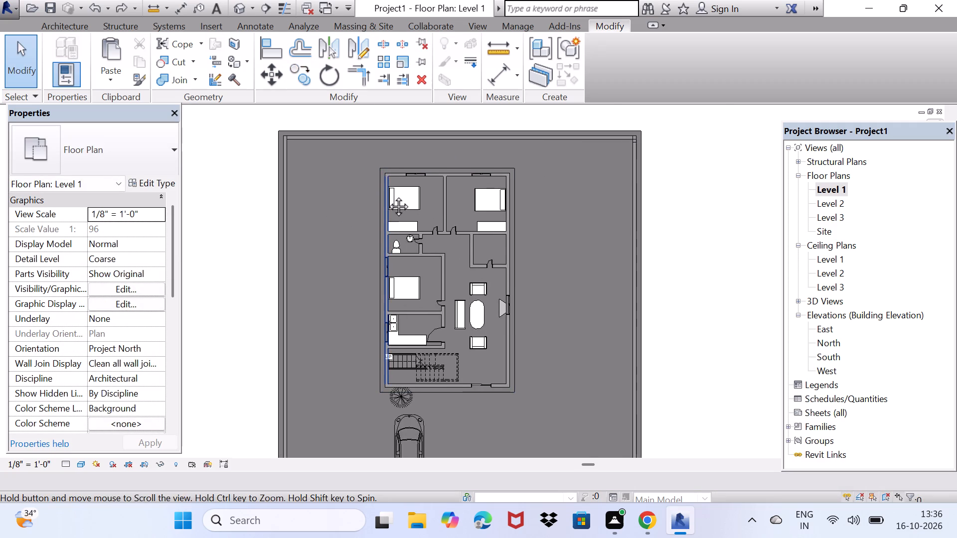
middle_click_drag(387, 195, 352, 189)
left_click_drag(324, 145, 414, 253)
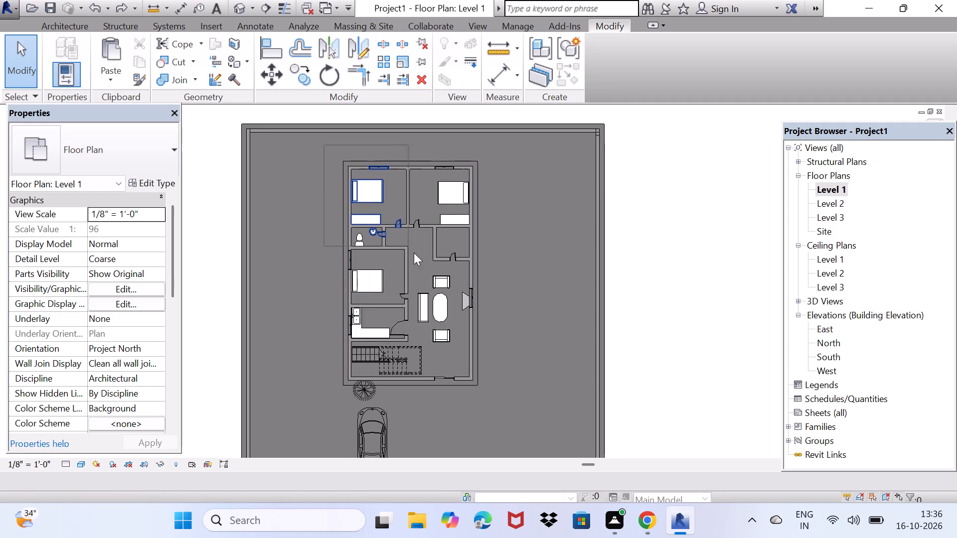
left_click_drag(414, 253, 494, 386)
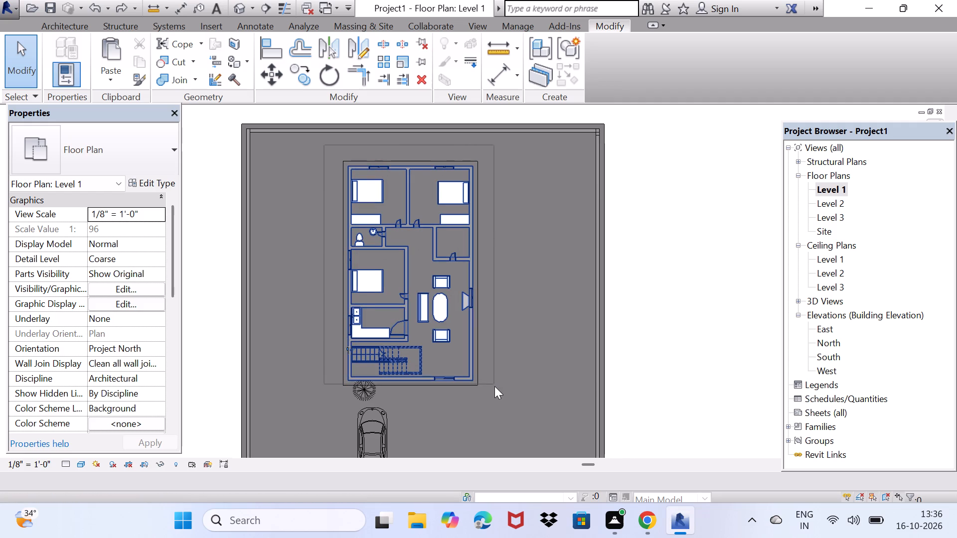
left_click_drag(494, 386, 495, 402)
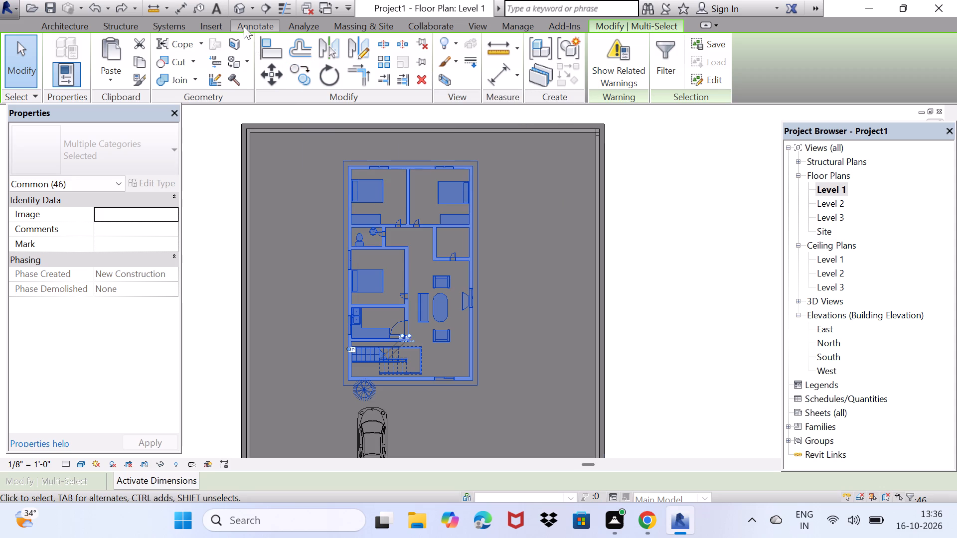
Open the default 3D view and examine the house within its boundary walls from the front and above.
left_click(242, 13)
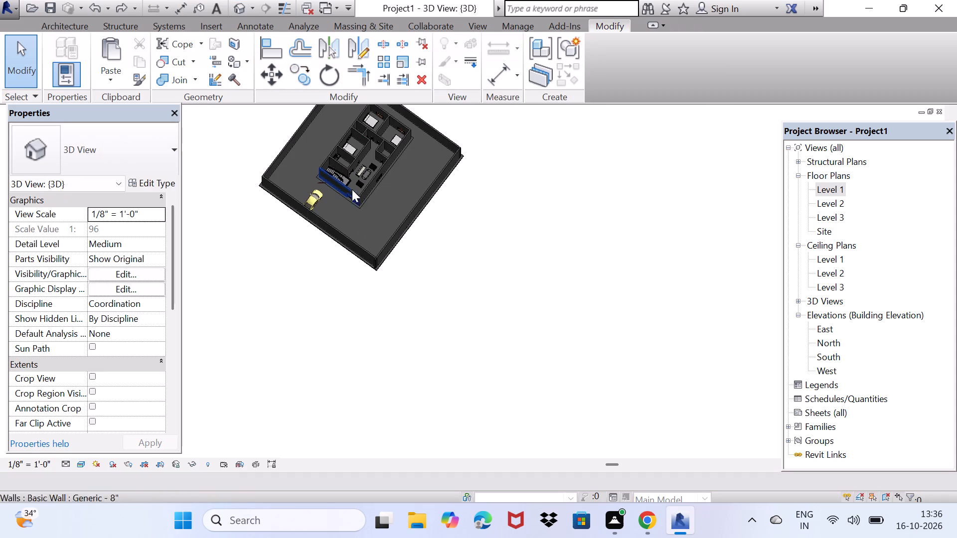
middle_click_drag(359, 203, 348, 268)
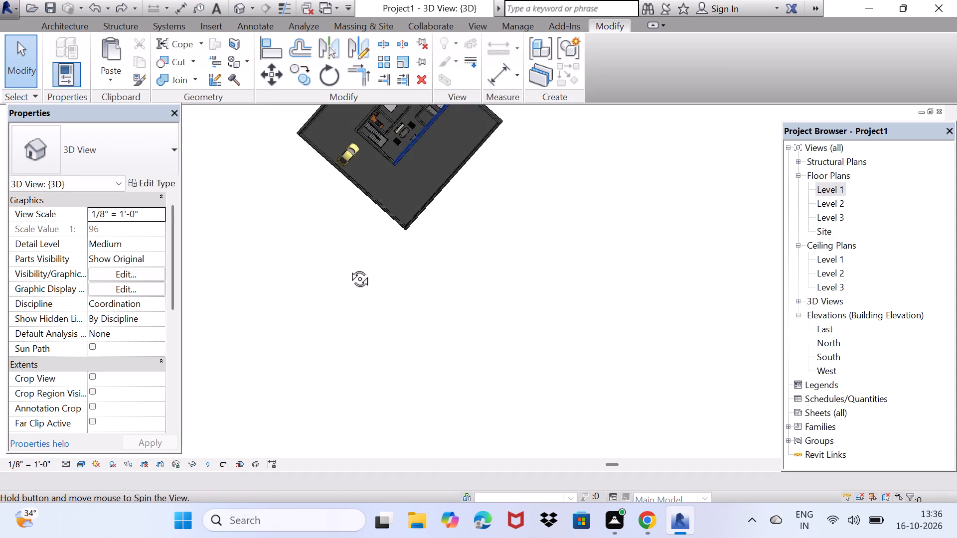
middle_click_drag(348, 268, 360, 104)
scroll(346, 226, "up", 7)
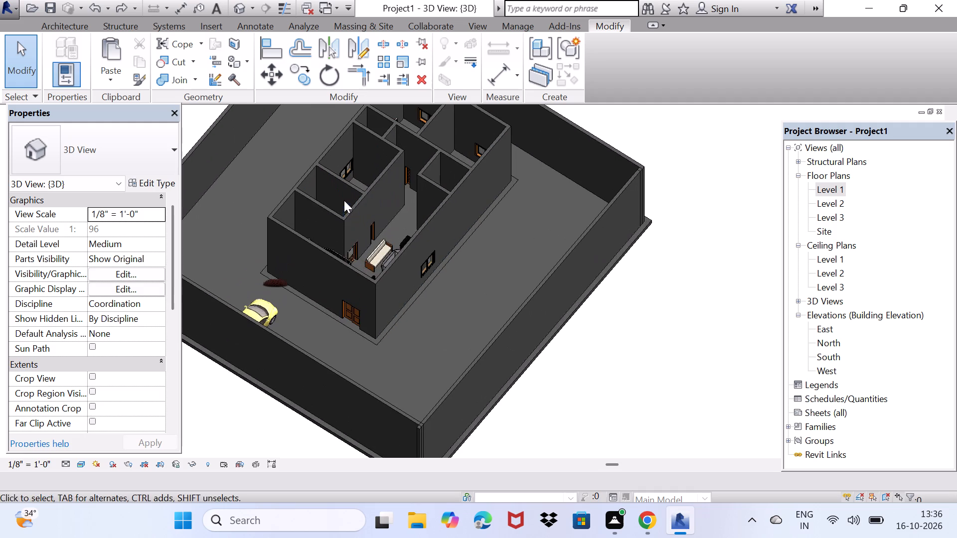
scroll(371, 321, "up", 3)
middle_click_drag(371, 316, 421, 250)
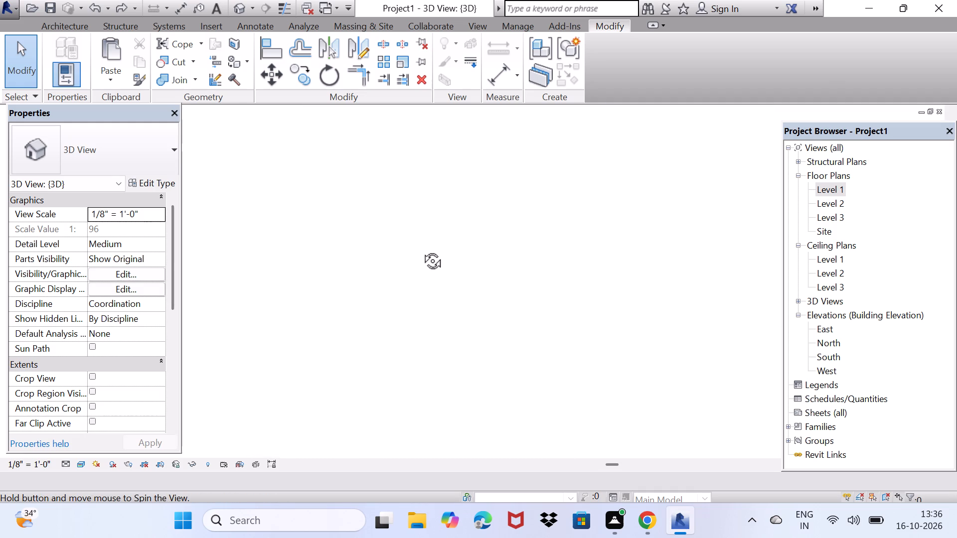
middle_click_drag(421, 250, 399, 272)
scroll(400, 271, "down", 10)
scroll(307, 377, "up", 1)
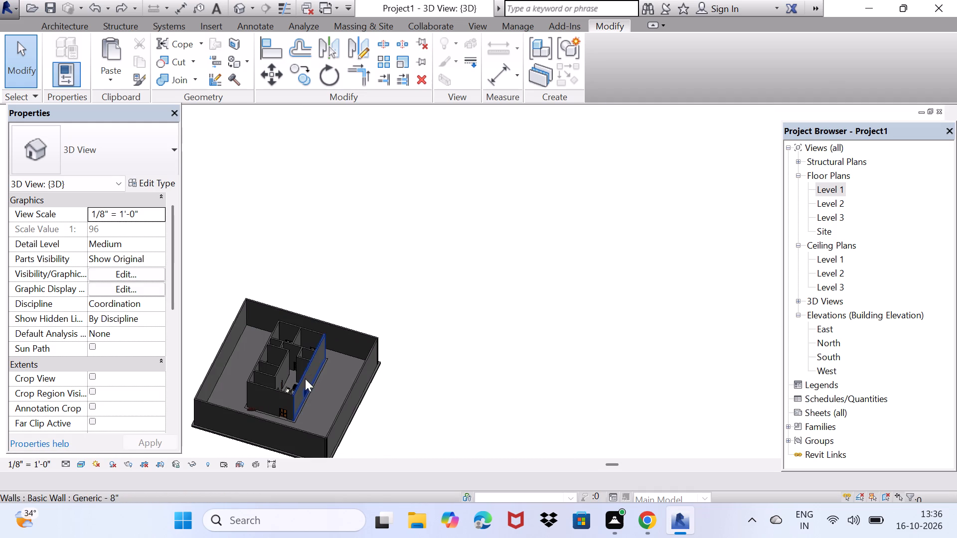
scroll(305, 379, "up", 2)
left_click(262, 408)
scroll(267, 414, "up", 4)
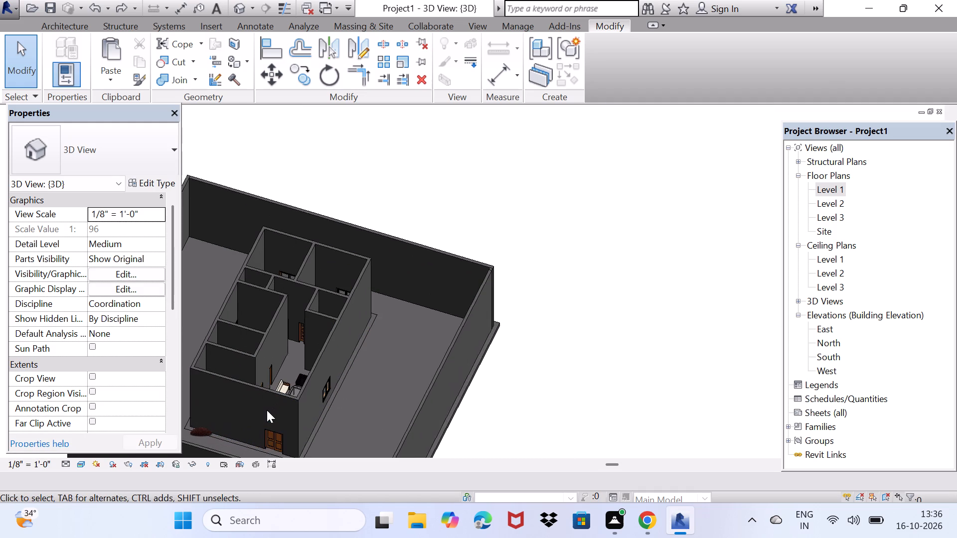
scroll(268, 397, "down", 3)
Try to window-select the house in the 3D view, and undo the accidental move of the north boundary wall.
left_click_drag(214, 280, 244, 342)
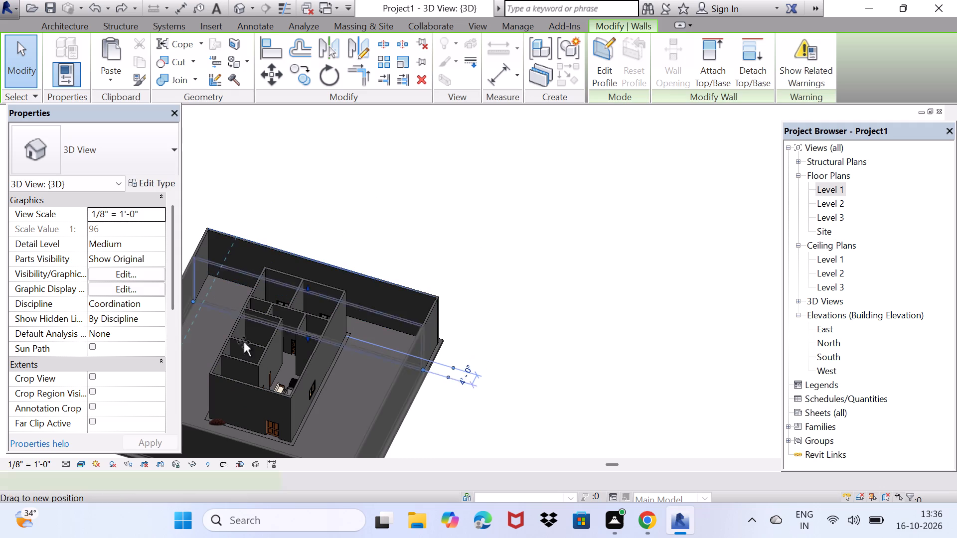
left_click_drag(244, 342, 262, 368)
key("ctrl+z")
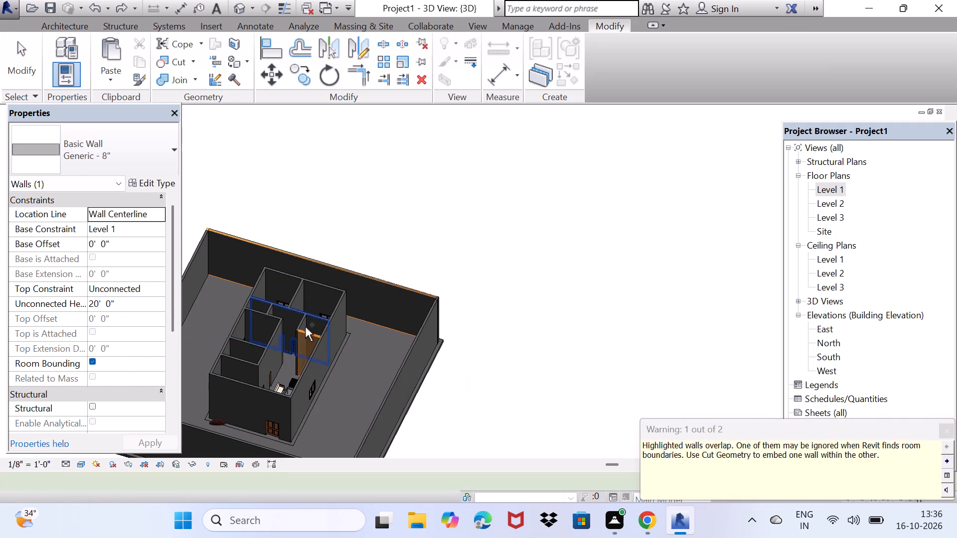
Move the north boundary wall south so that it cuts across the house.
left_click_drag(385, 280, 345, 382)
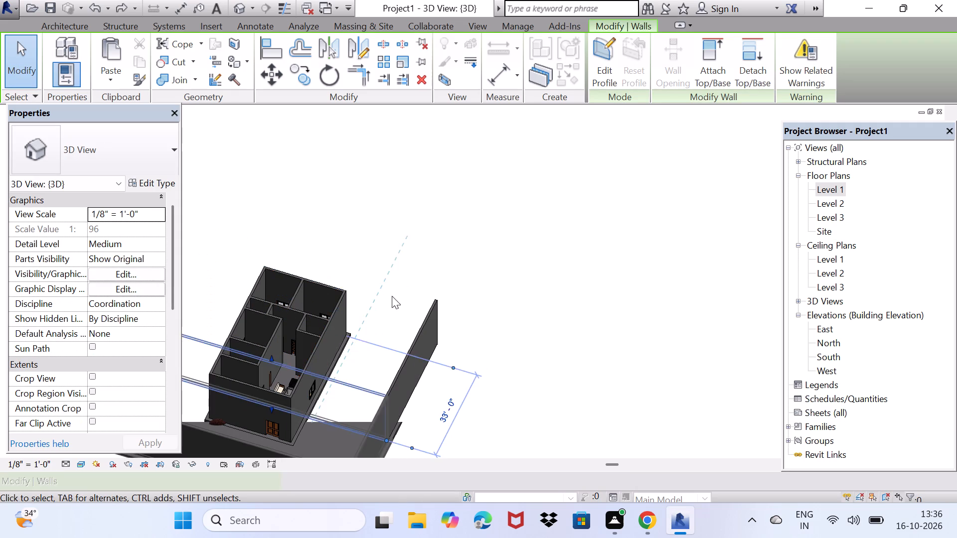
scroll(392, 290, "down", 3)
middle_click_drag(359, 357, 382, 306)
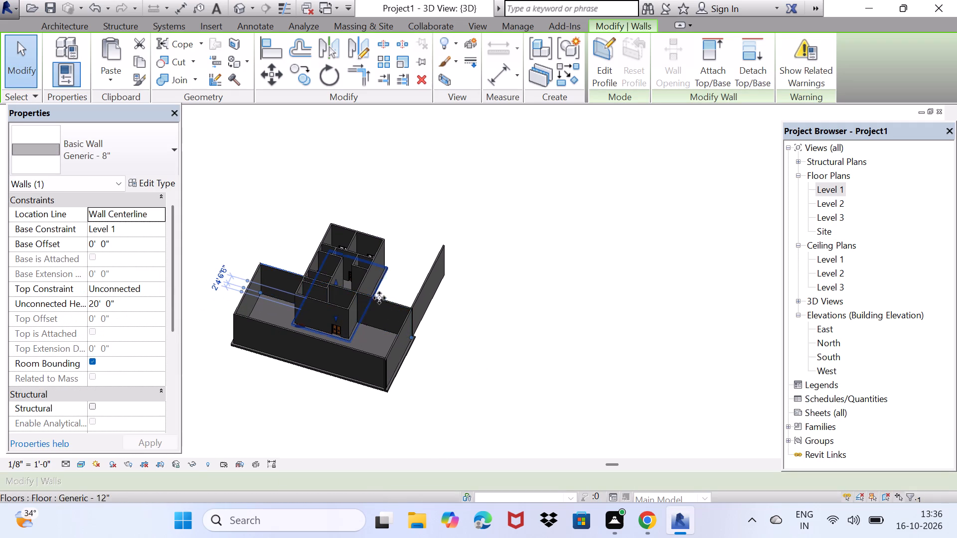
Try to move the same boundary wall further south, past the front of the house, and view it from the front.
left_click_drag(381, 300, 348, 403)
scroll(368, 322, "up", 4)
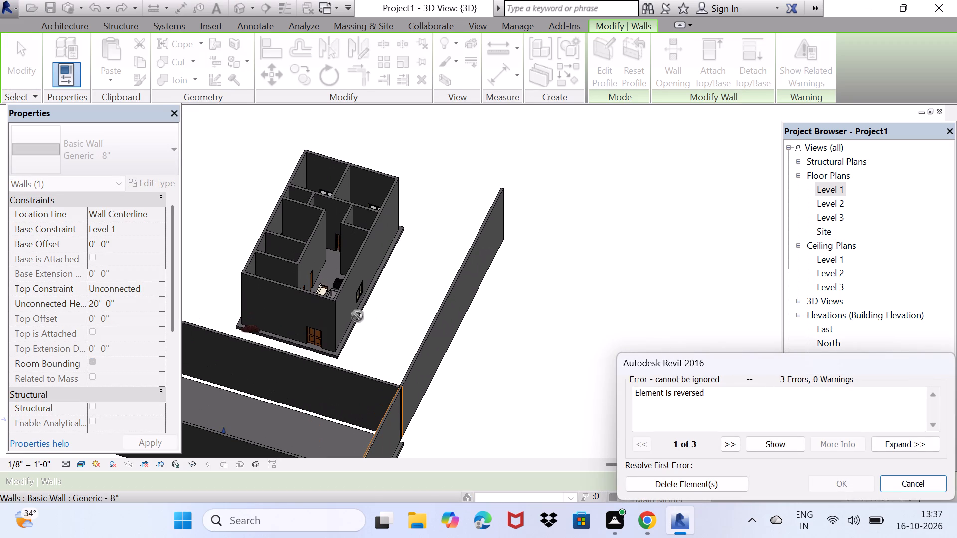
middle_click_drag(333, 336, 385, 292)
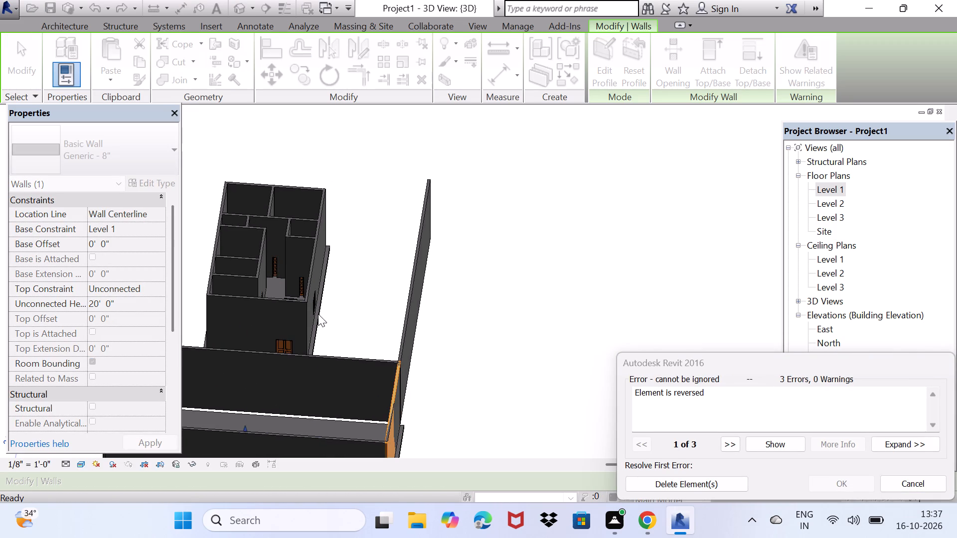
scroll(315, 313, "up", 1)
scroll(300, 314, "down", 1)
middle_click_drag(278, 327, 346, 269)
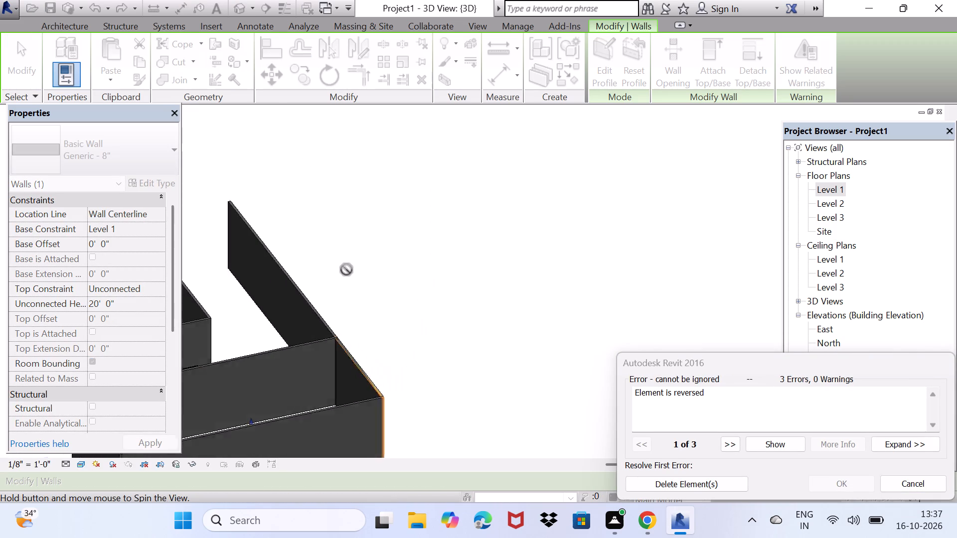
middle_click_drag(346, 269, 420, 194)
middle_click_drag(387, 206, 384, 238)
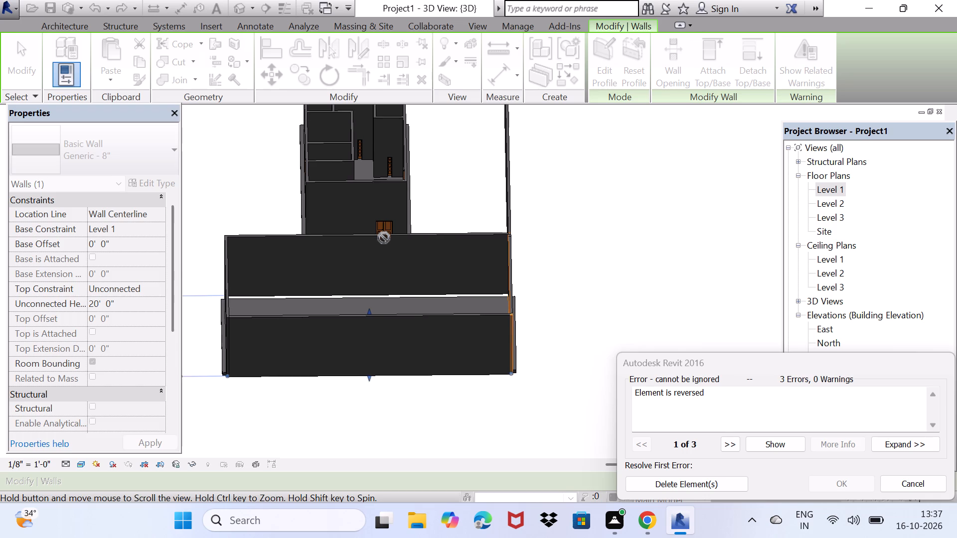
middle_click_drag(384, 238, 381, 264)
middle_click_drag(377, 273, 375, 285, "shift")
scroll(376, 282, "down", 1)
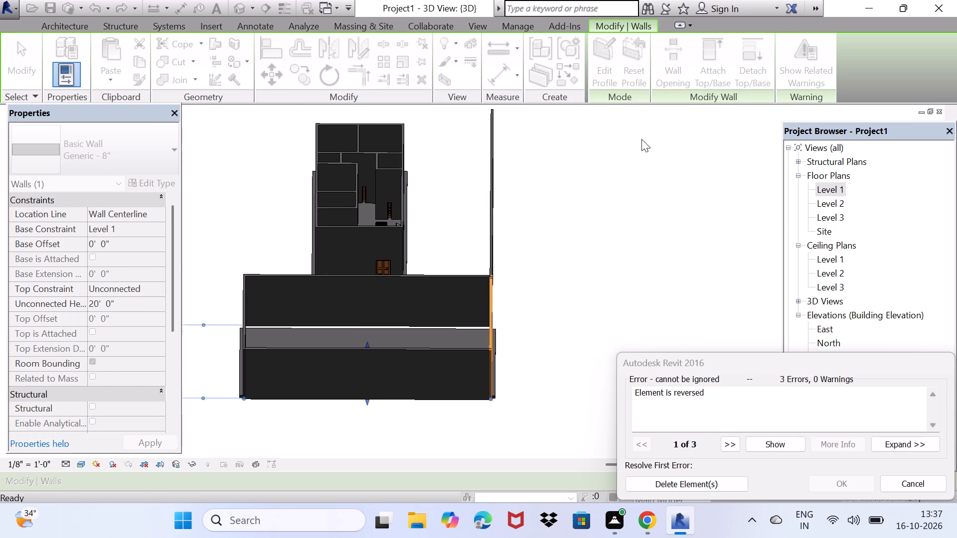
Uncover the ViewCube by moving the Project Browser, and examine the house and the displaced wall from above.
left_click_drag(808, 129, 809, 198)
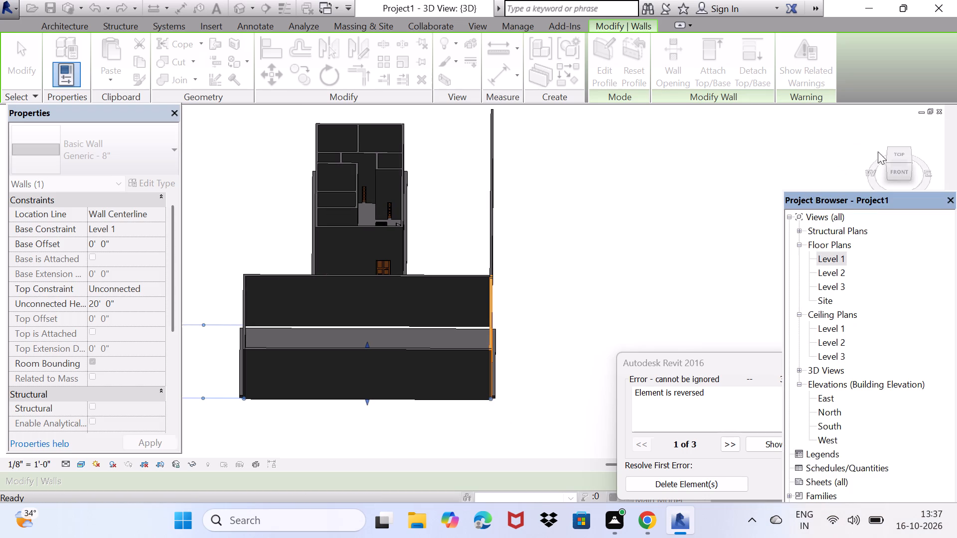
left_click(900, 153)
scroll(356, 226, "up", 3)
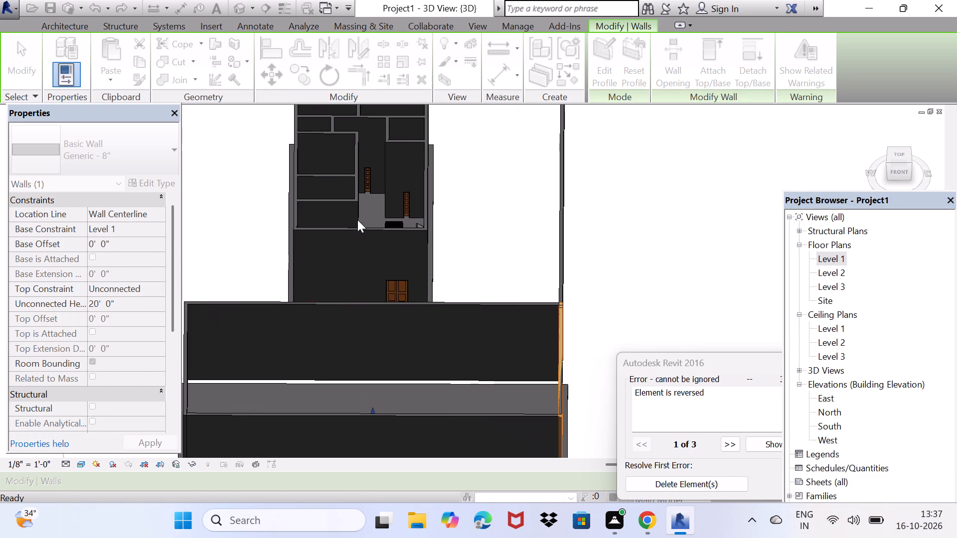
middle_click_drag(360, 222, 378, 187)
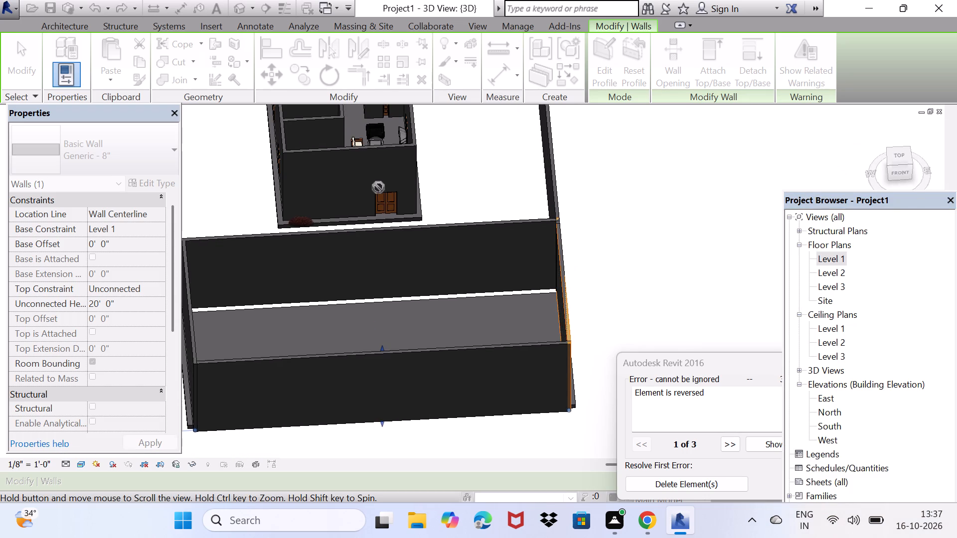
middle_click_drag(378, 187, 393, 217)
scroll(354, 204, "down", 6)
scroll(290, 161, "down", 3)
middle_click(297, 166)
scroll(291, 144, "up", 2)
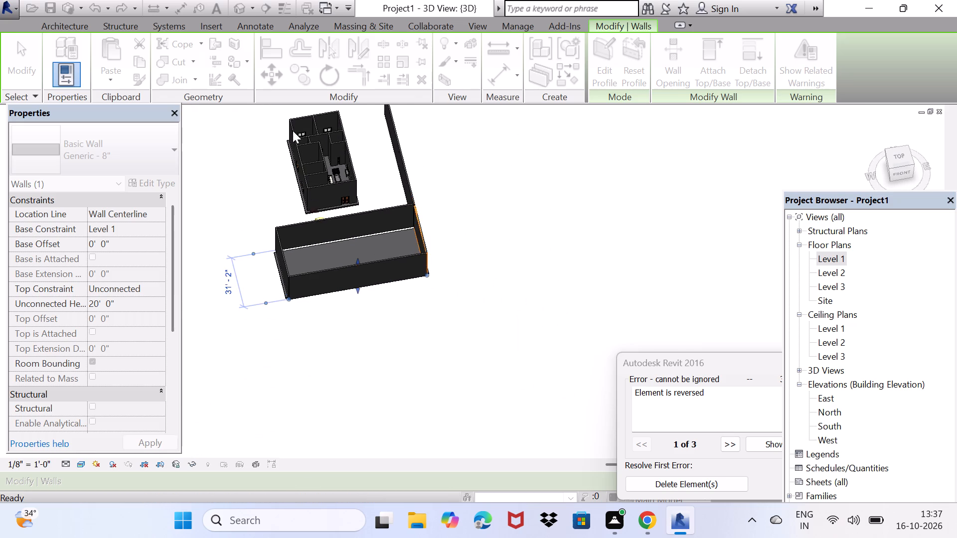
scroll(293, 131, "up", 2)
middle_click_drag(288, 116, 313, 150)
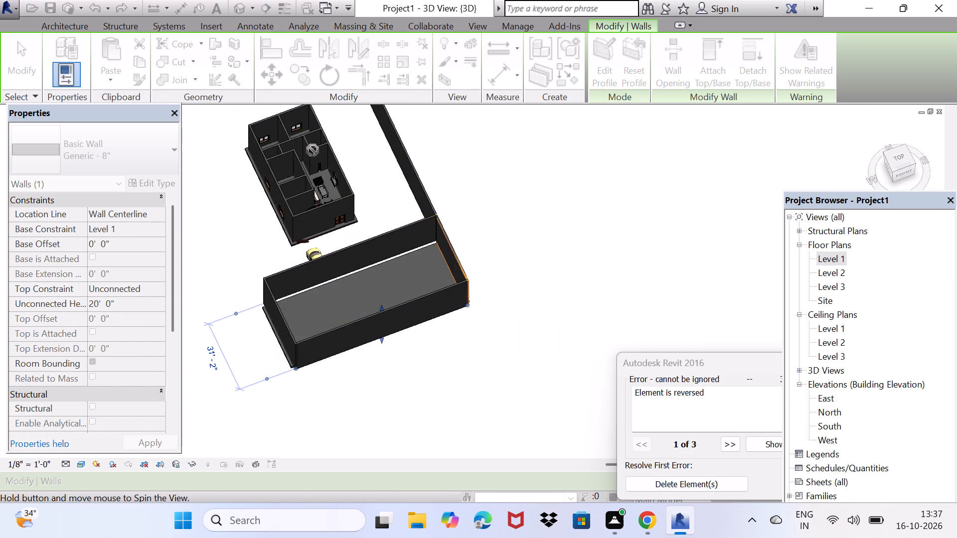
middle_click_drag(313, 150, 380, 220)
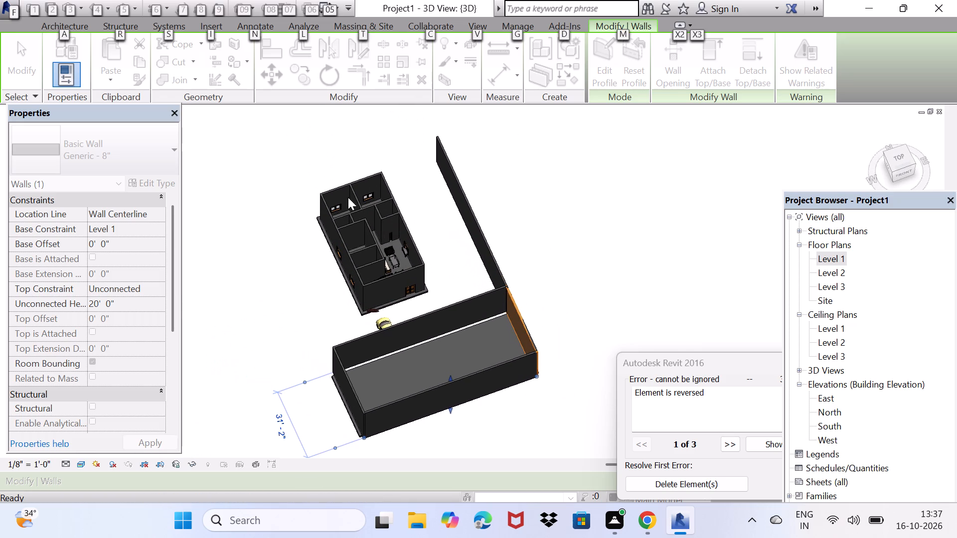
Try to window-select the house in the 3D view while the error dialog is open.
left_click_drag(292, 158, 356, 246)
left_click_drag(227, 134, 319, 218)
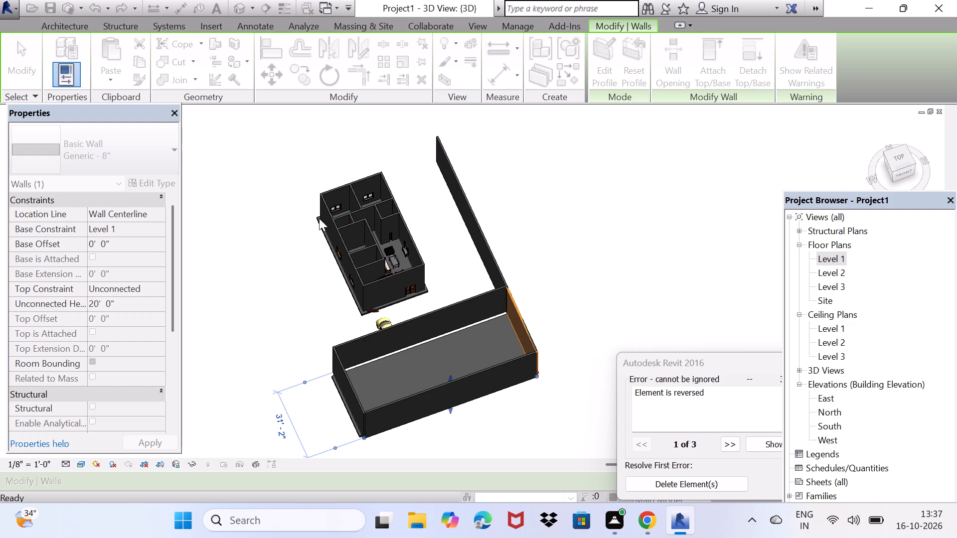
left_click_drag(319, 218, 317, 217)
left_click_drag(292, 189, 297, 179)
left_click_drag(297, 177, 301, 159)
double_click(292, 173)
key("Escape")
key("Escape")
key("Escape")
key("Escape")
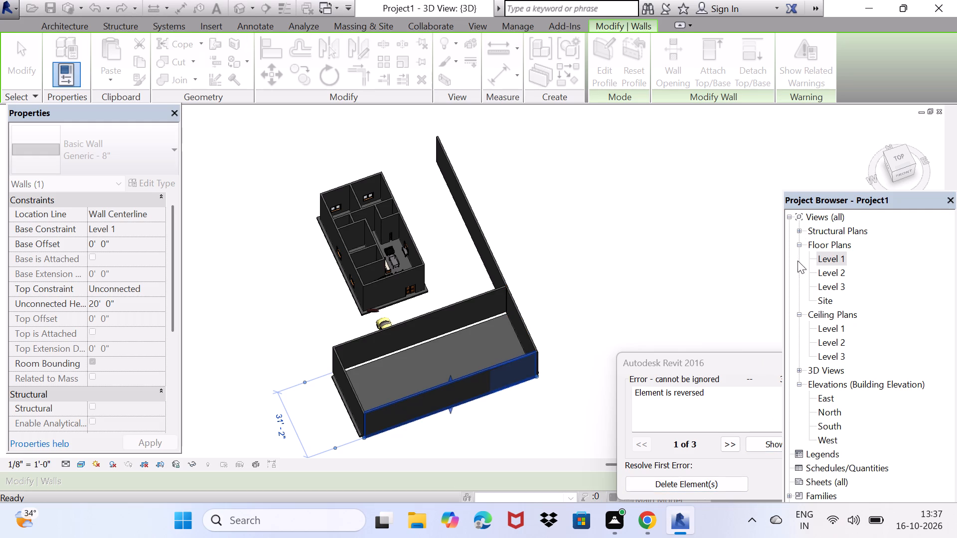
Move the Project Browser clear of the error dialog and cancel the rejected wall move.
left_click_drag(809, 198, 656, 0)
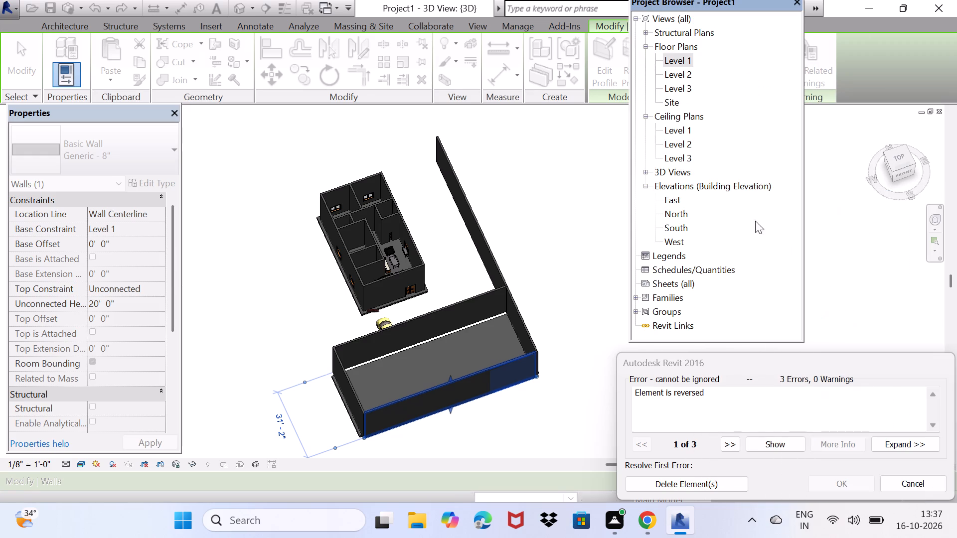
left_click(914, 486)
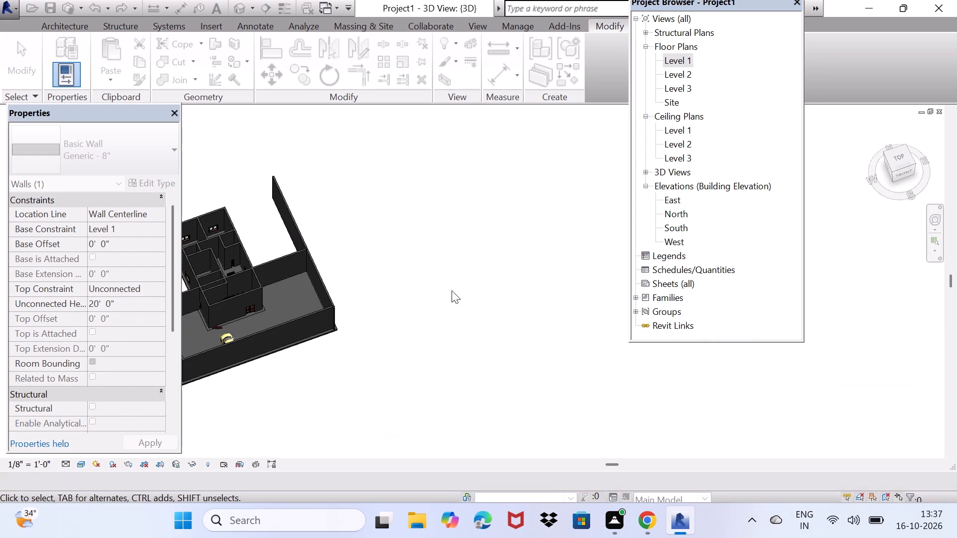
Select the whole house inside the boundary and copy it about 12' 2" toward the rear from the floor slab's front corner.
middle_click_drag(268, 291, 448, 284)
scroll(332, 286, "up", 3)
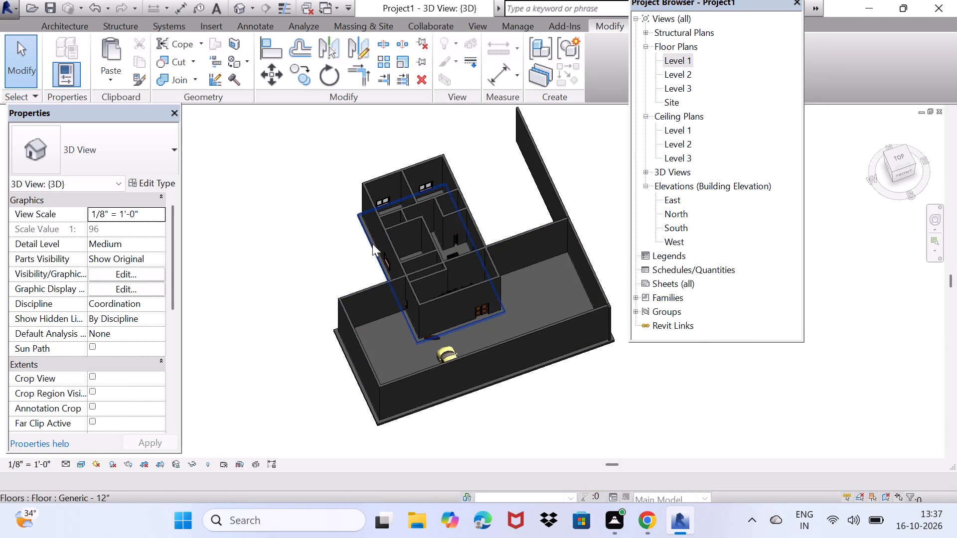
left_click_drag(319, 160, 488, 349)
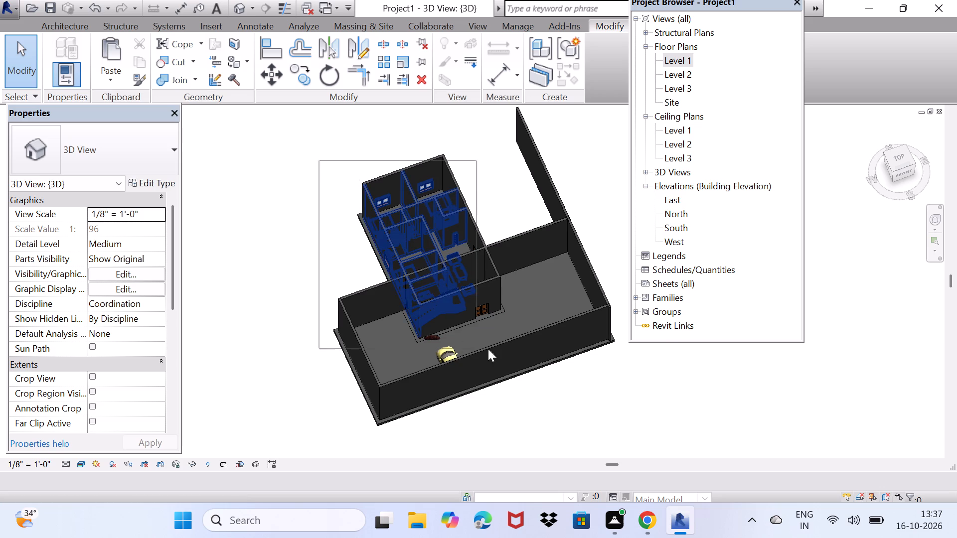
left_click_drag(488, 349, 532, 342)
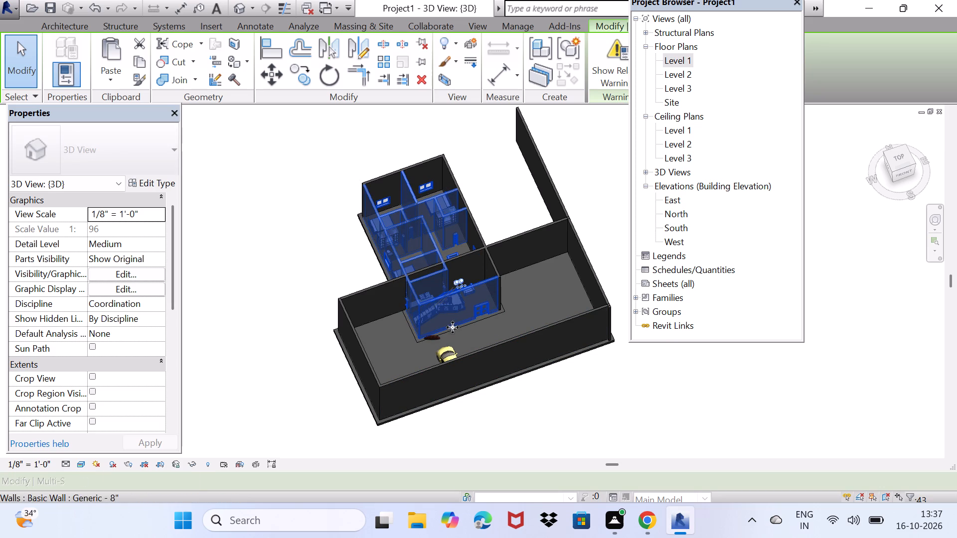
scroll(446, 199, "up", 3)
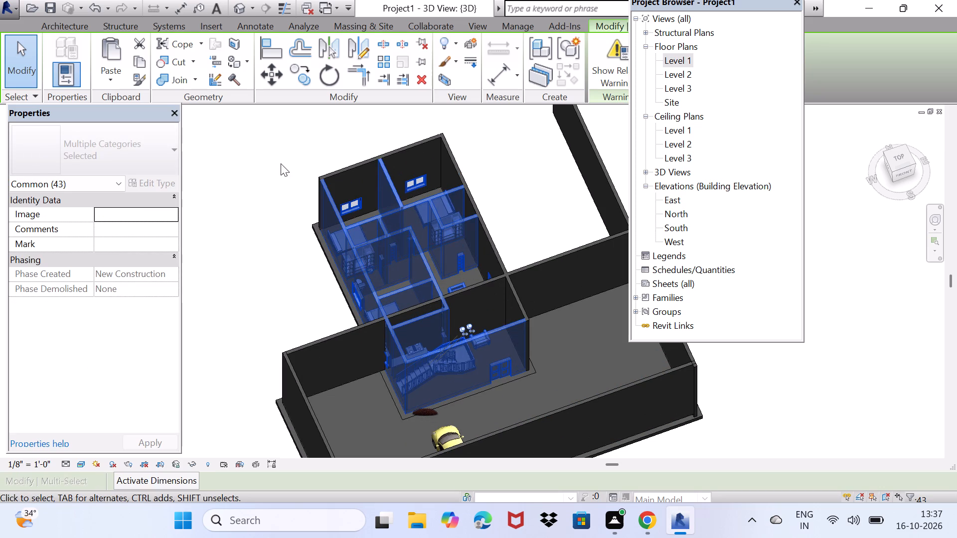
left_click_drag(281, 163, 302, 132)
left_click_drag(255, 113, 537, 401)
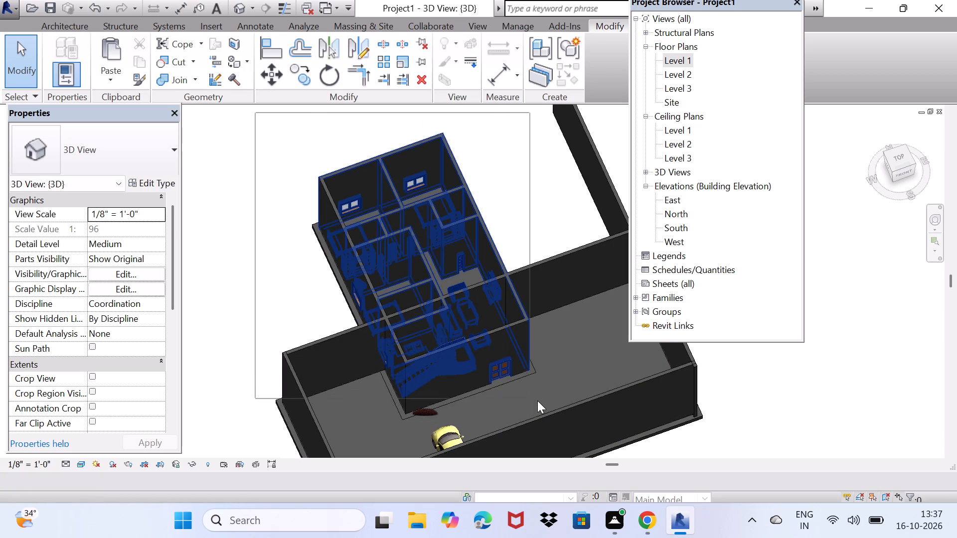
left_click_drag(537, 401, 564, 416)
middle_click_drag(449, 371, 447, 351)
left_click(298, 83)
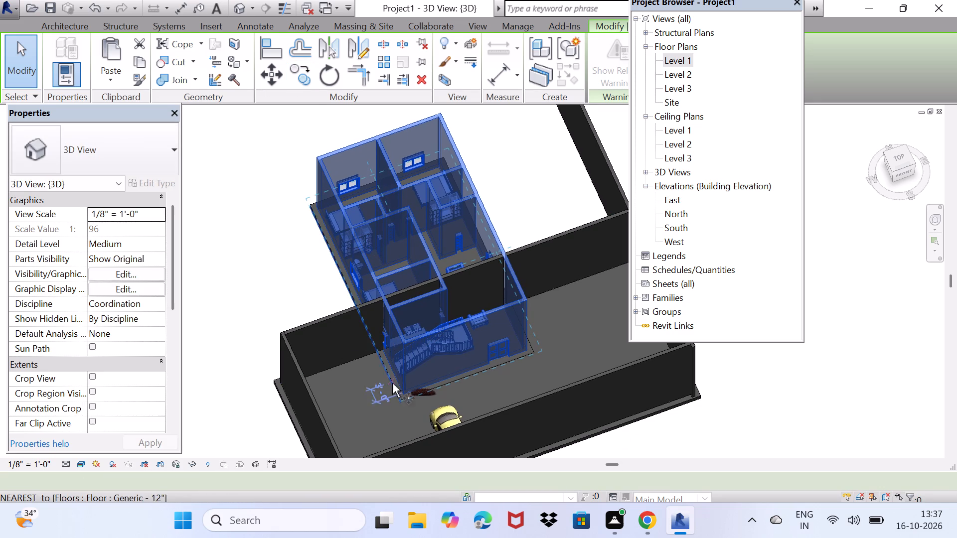
left_click(396, 401)
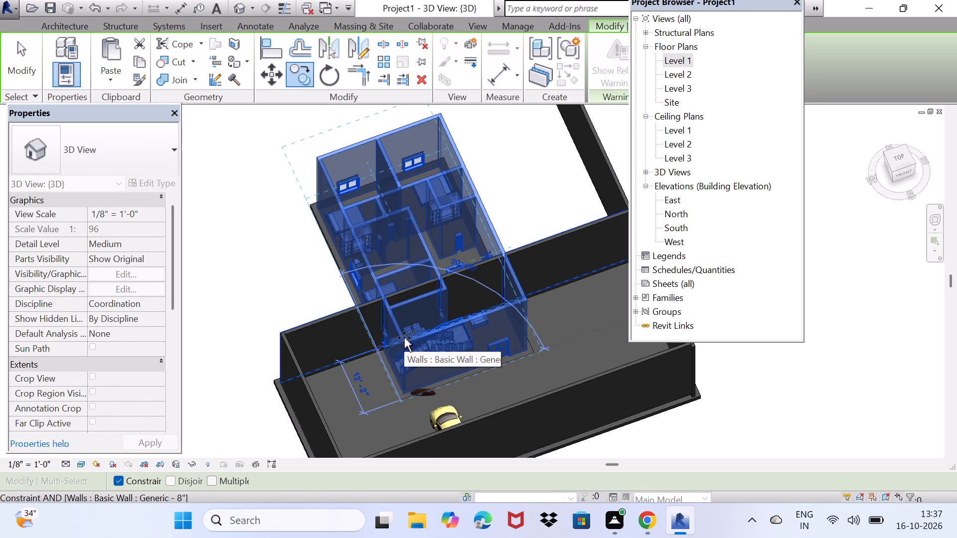
left_click(404, 338)
Move the copied house clear of the original, lining up its front and rear with the original as seen from the left side.
scroll(398, 311, "down", 3)
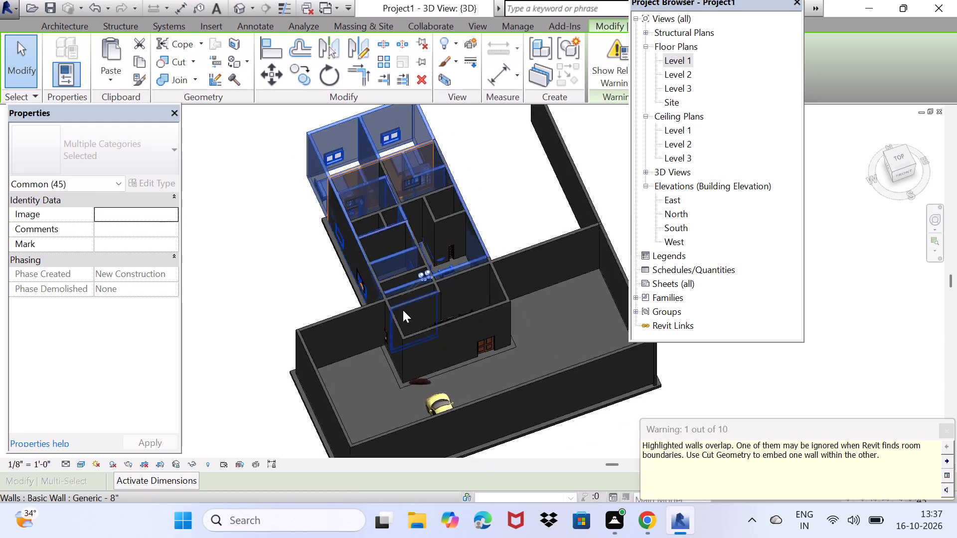
scroll(403, 310, "down", 1)
middle_click_drag(397, 338, 496, 294)
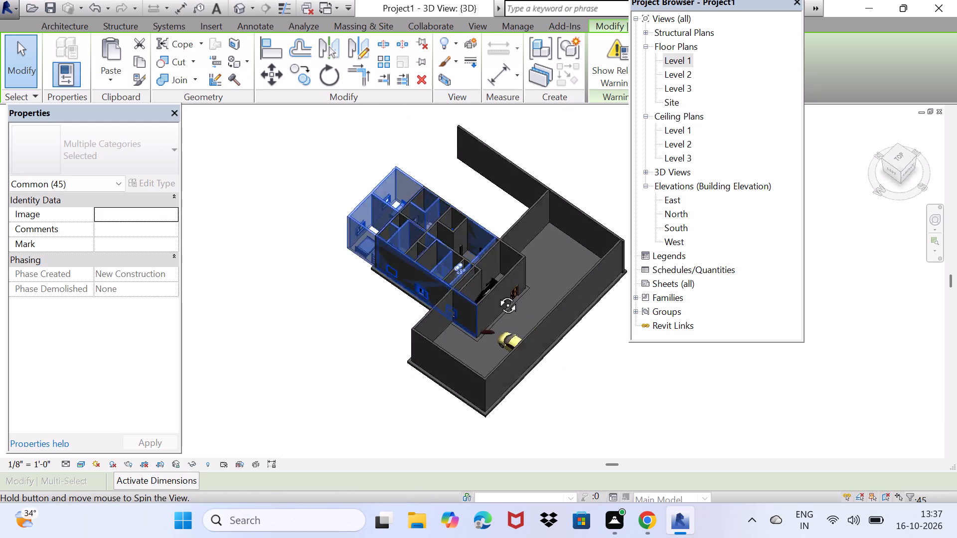
middle_click_drag(496, 294, 555, 180)
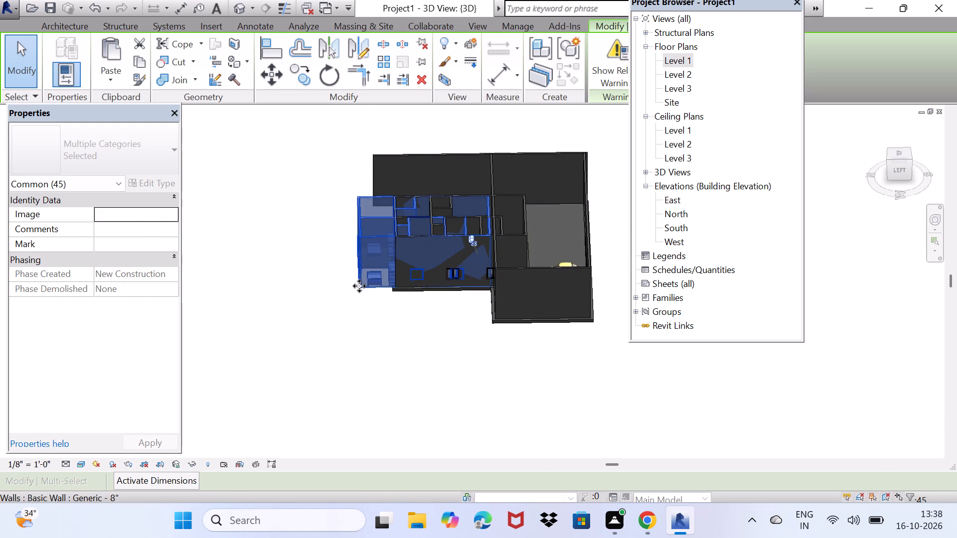
left_click_drag(359, 286, 401, 236)
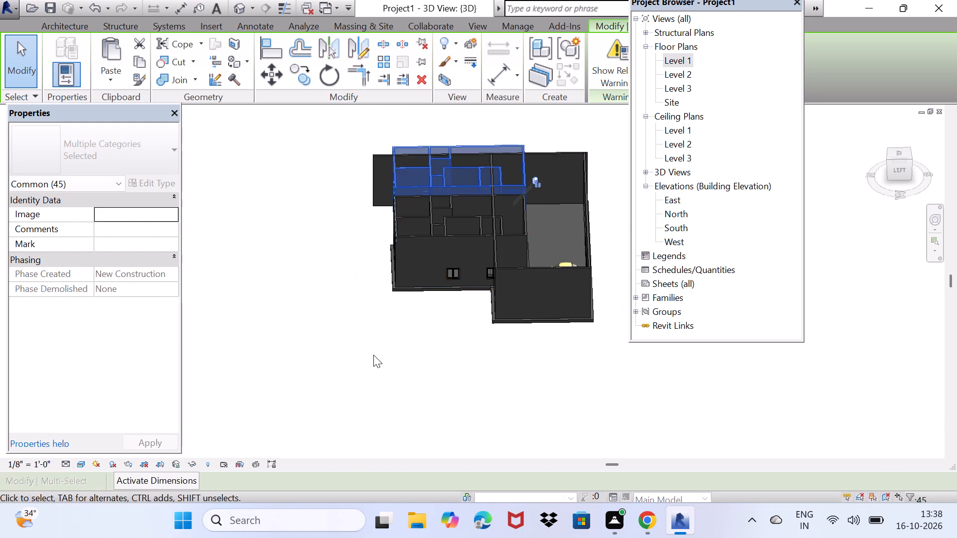
left_click_drag(374, 355, 384, 341)
Examine the placement of the copied house relative to the original from the left side and from the front above.
key("space")
middle_click_drag(375, 330, 370, 352)
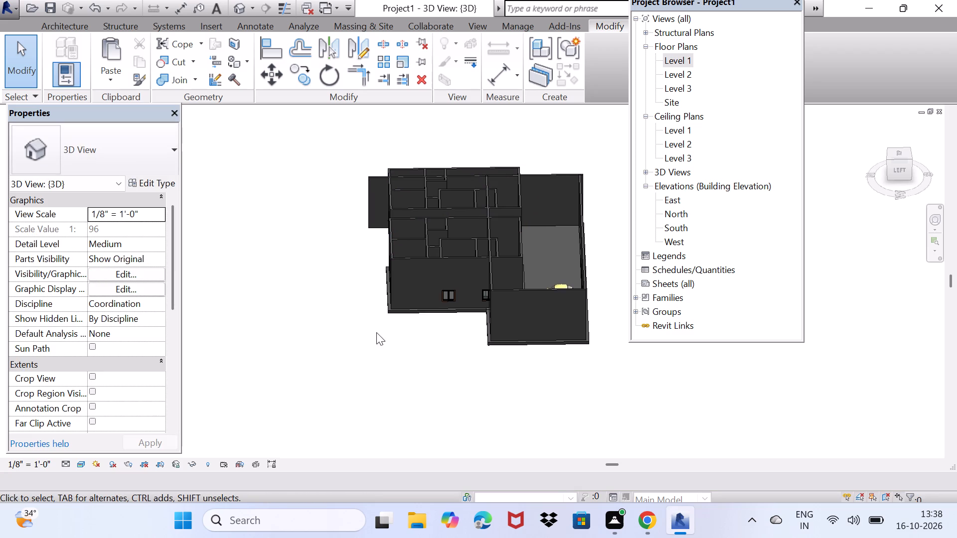
scroll(376, 332, "down", 2)
scroll(416, 317, "up", 3)
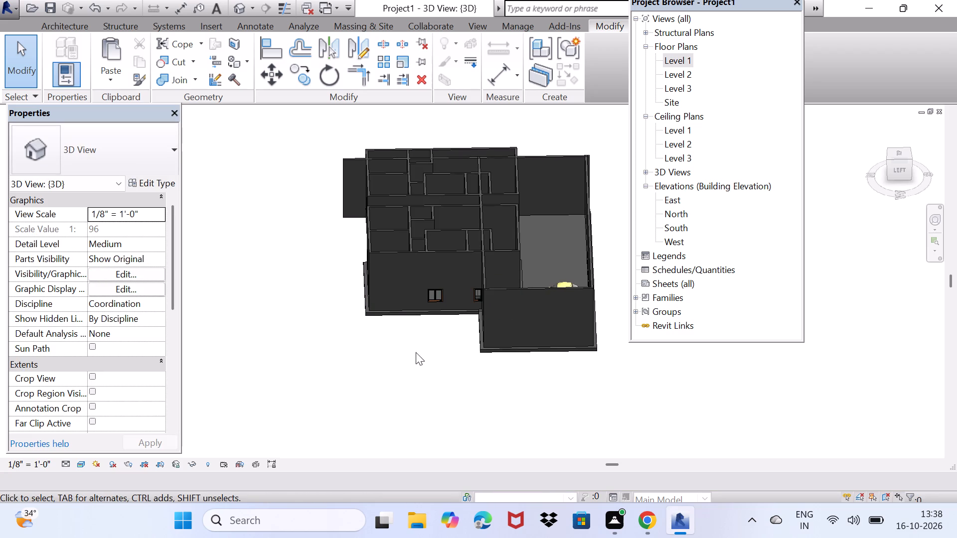
middle_click_drag(417, 352, 338, 378)
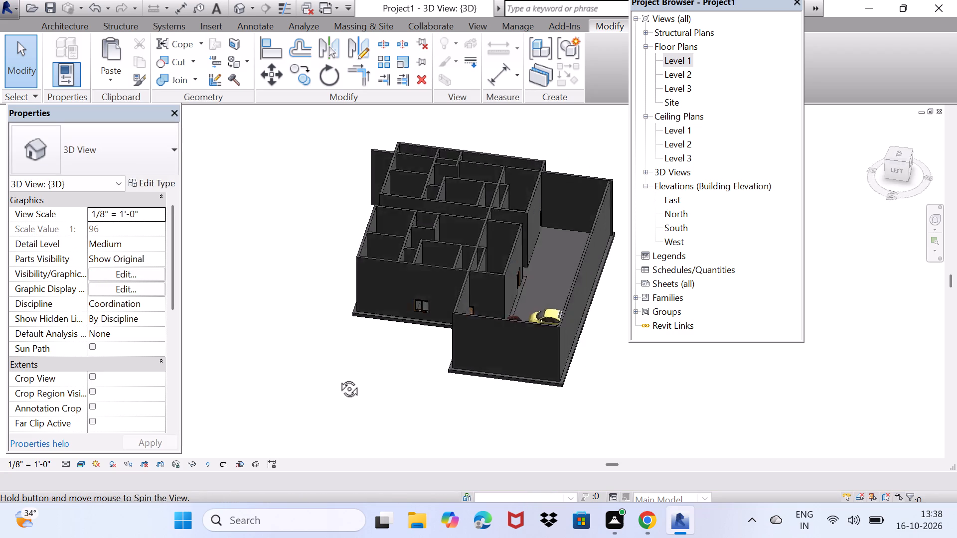
middle_click_drag(338, 378, 236, 517)
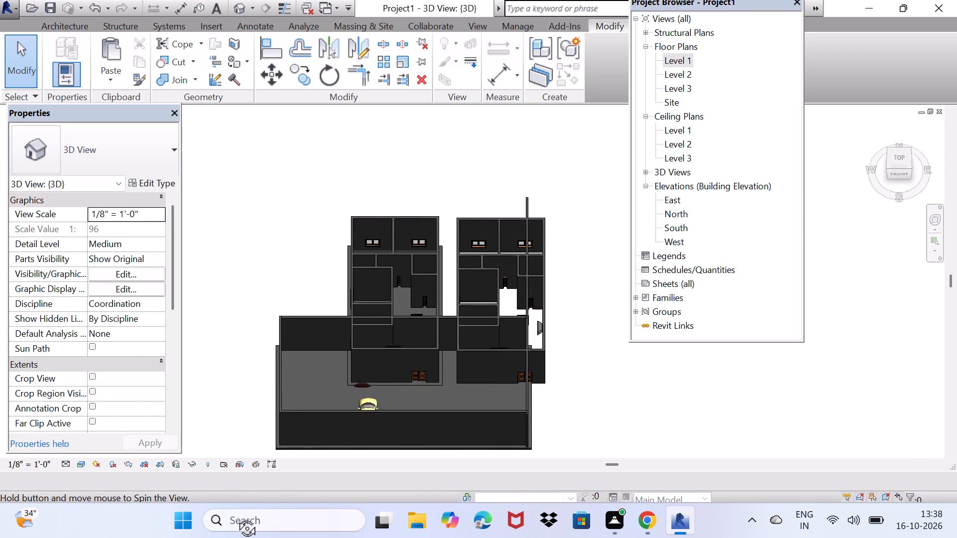
middle_click_drag(236, 517, 237, 527)
Select the front wall of the copied house.
left_click(463, 368)
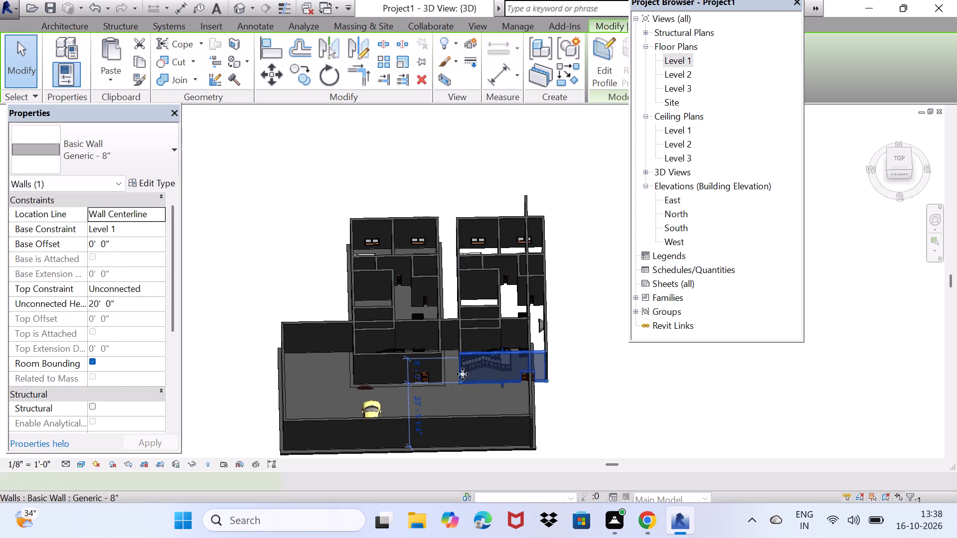
left_click_drag(415, 378, 423, 334)
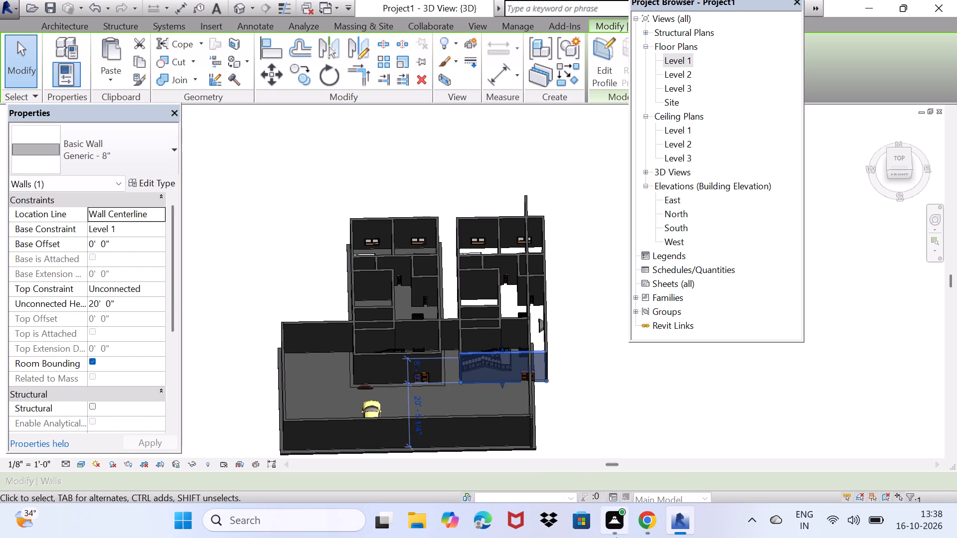
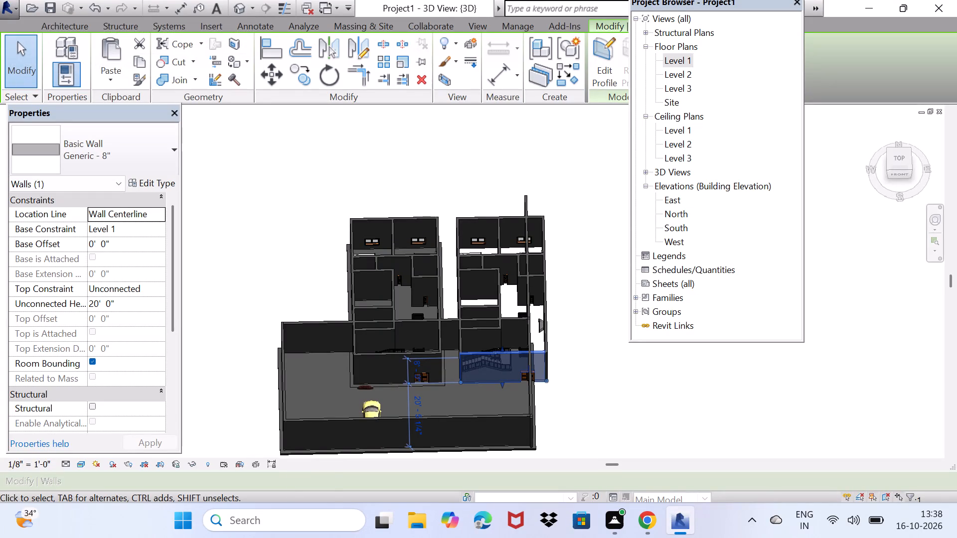
Undo the copying and moving of the house so only the original inside its boundary remains.
key("ctrl+z")
key("ctrl+z")
key("ctrl+z")
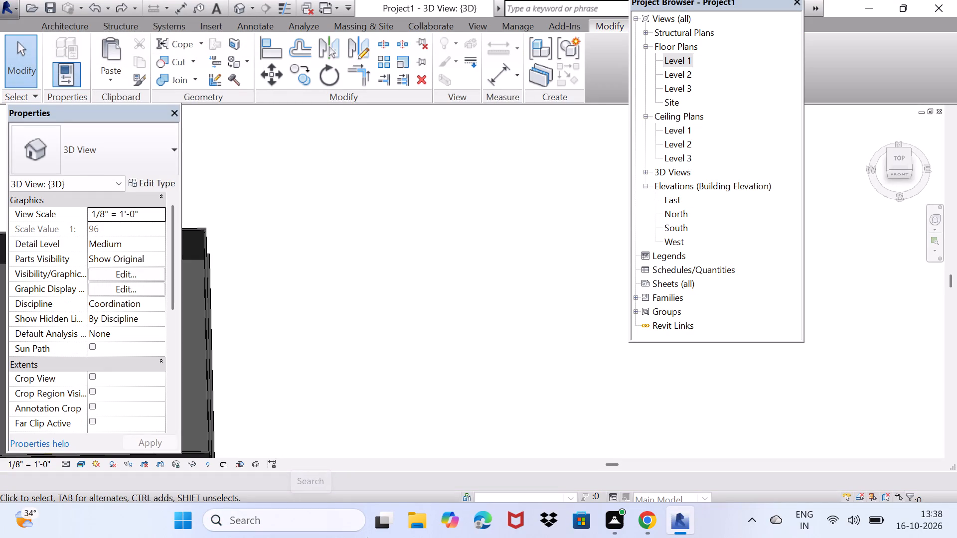
scroll(350, 532, "down", 3)
scroll(341, 296, "down", 7)
middle_click_drag(321, 331, 570, 230)
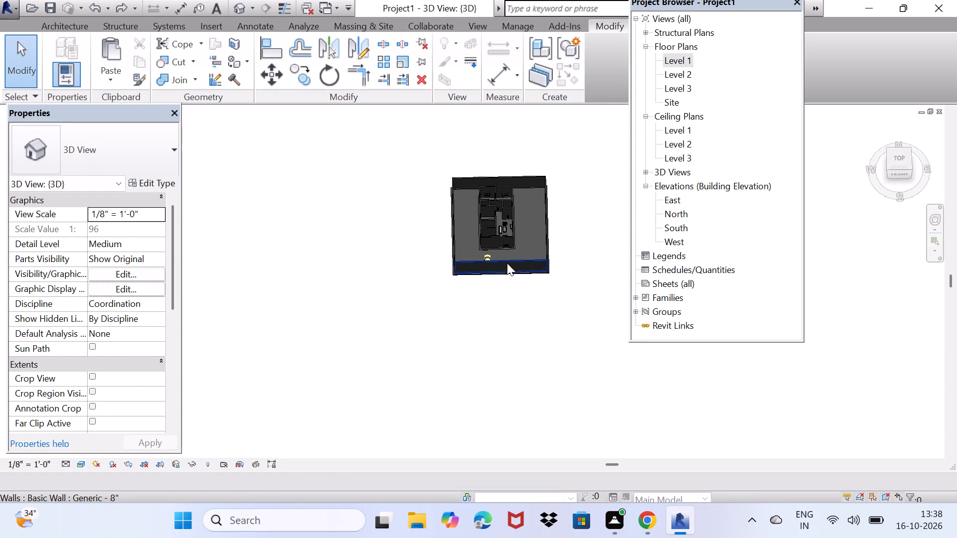
scroll(505, 258, "up", 3)
middle_click_drag(501, 241, 461, 273)
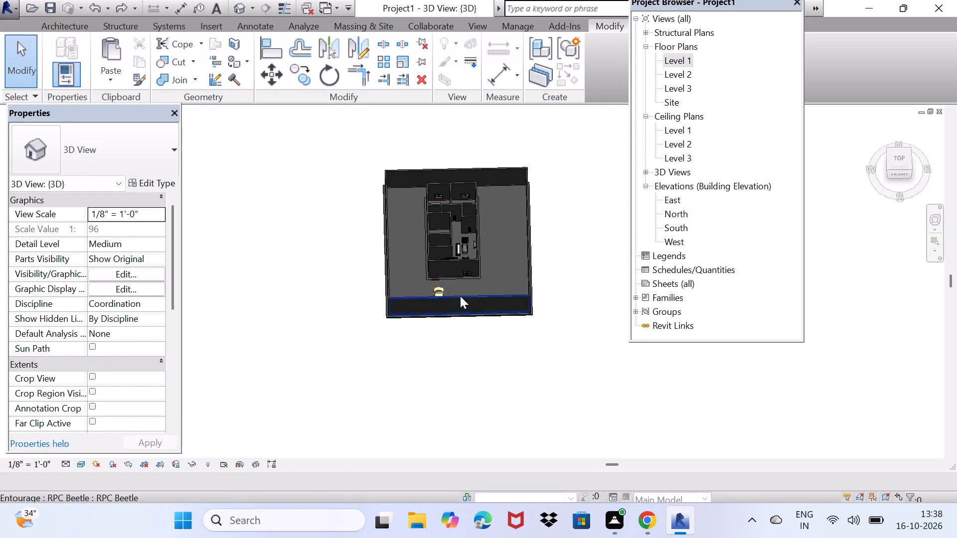
middle_click_drag(489, 311, 401, 330)
Move the floating Project Browser clear of the model, toward the edge of the drawing area.
left_click_drag(715, 0, 932, 262)
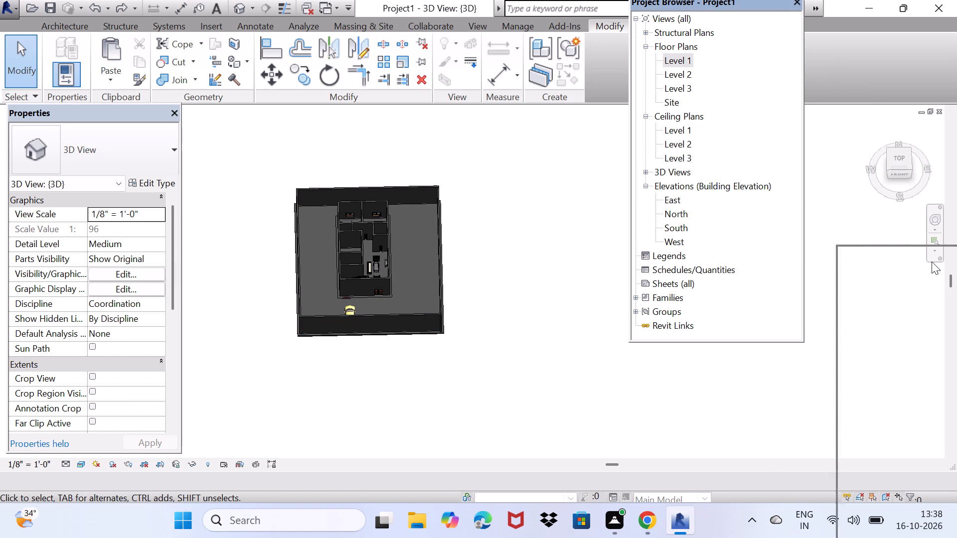
left_click_drag(932, 262, 933, 264)
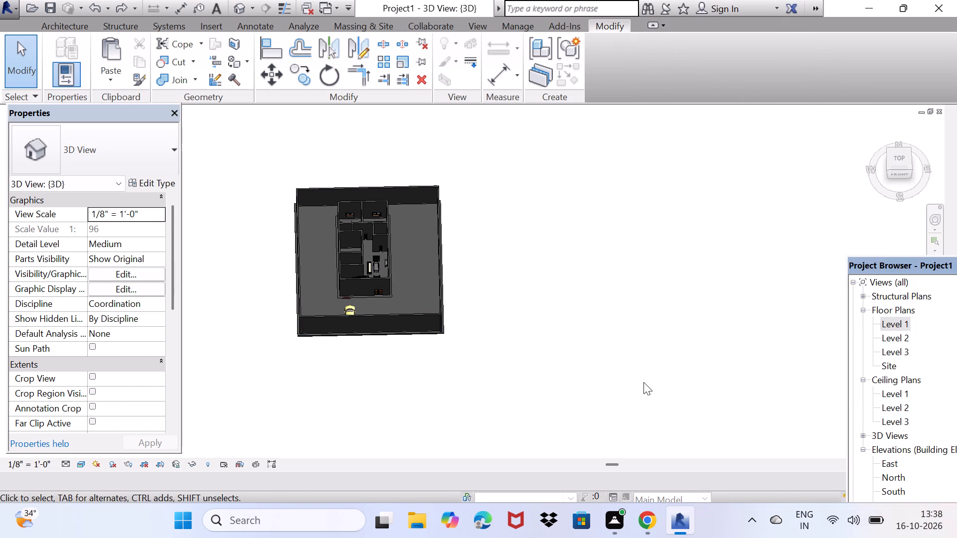
Draw three 20' high Generic - 8" walls on Level 1 forming a closed triangle in the open area east of the boundary.
scroll(511, 322, "down", 1)
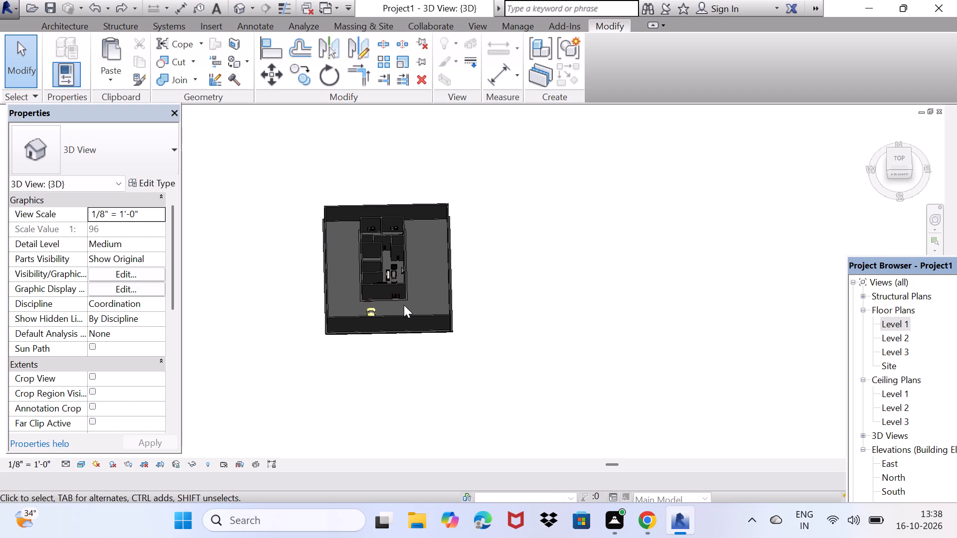
left_click(79, 19)
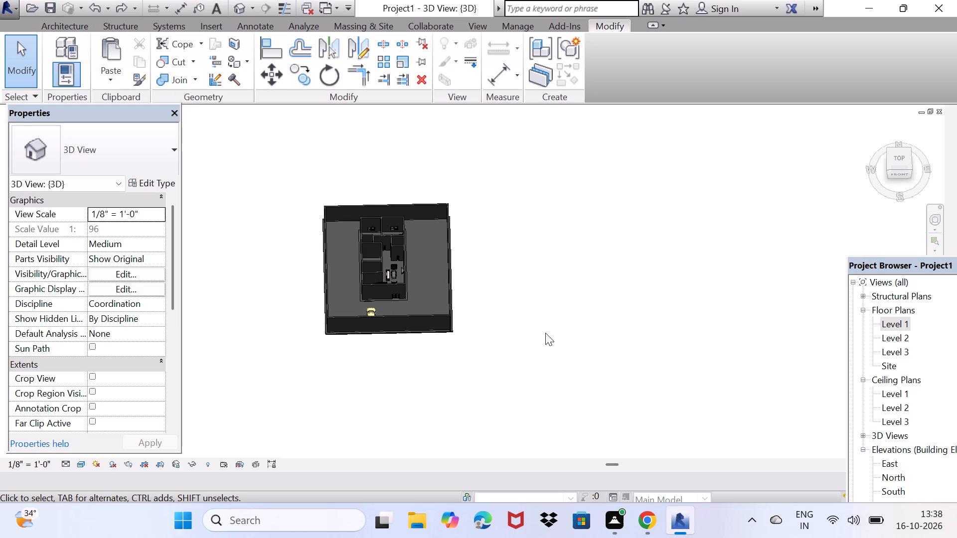
left_click(74, 24)
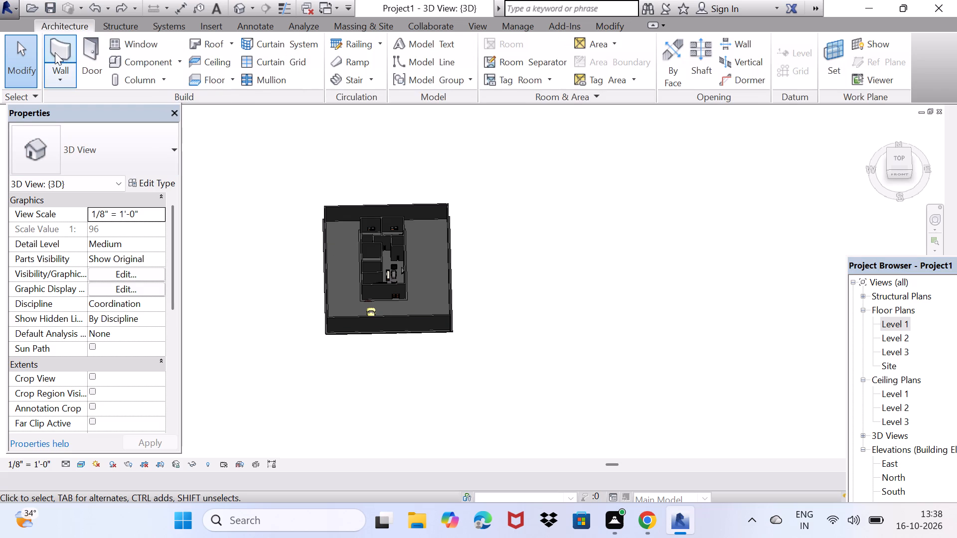
left_click(55, 52)
left_click_drag(637, 361, 637, 343)
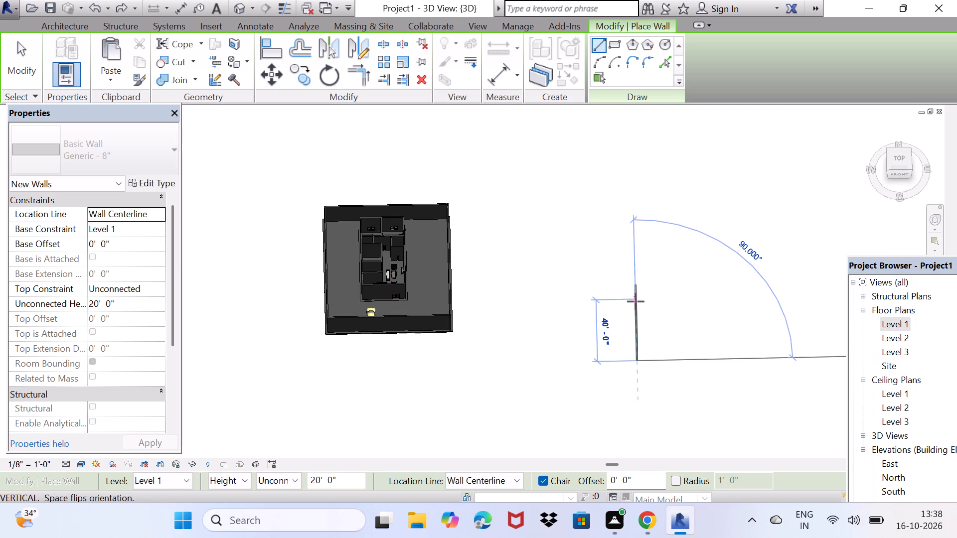
left_click(631, 305)
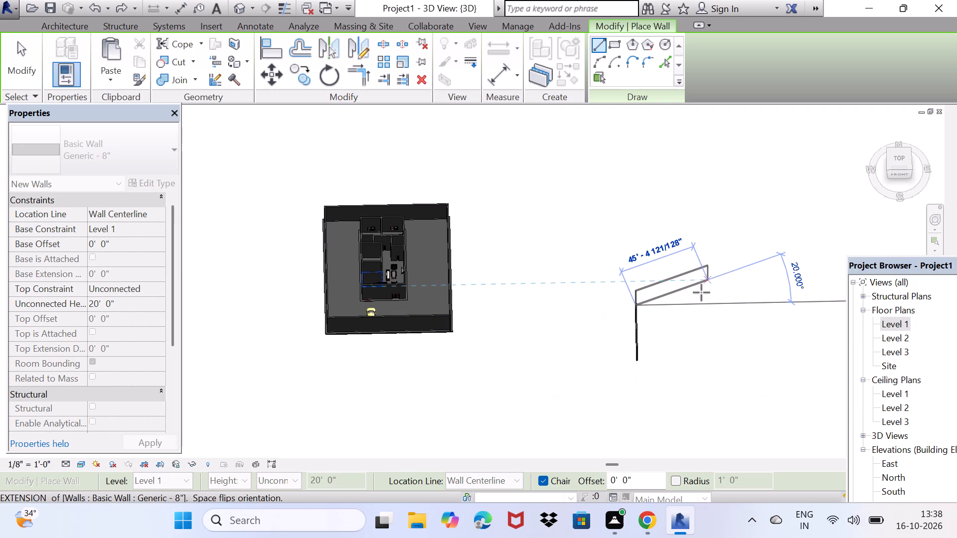
left_click(734, 303)
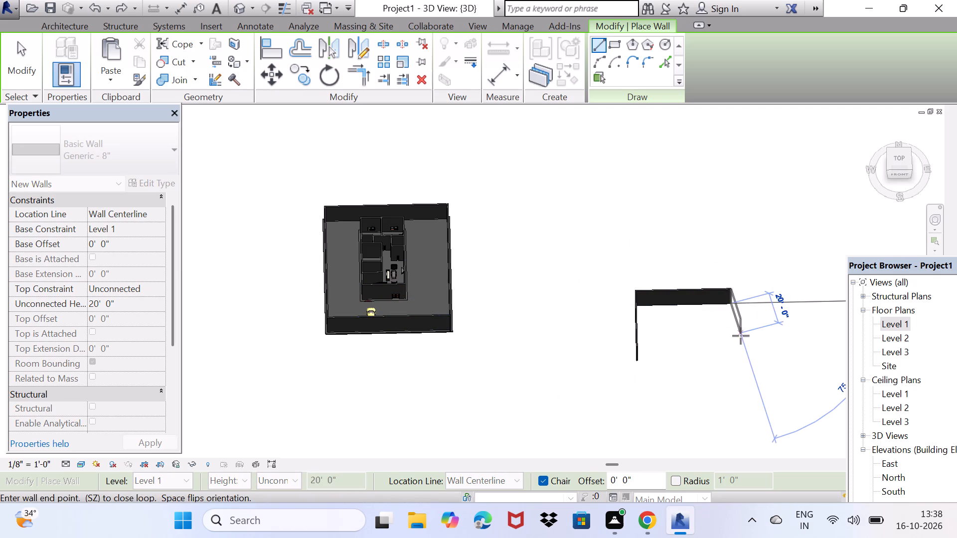
left_click(634, 363)
Draw four 20' high Generic - 8" walls north of the triangle, forming a roughly rectangular enclosure about 108' by 36'.
middle_click_drag(674, 388, 664, 374)
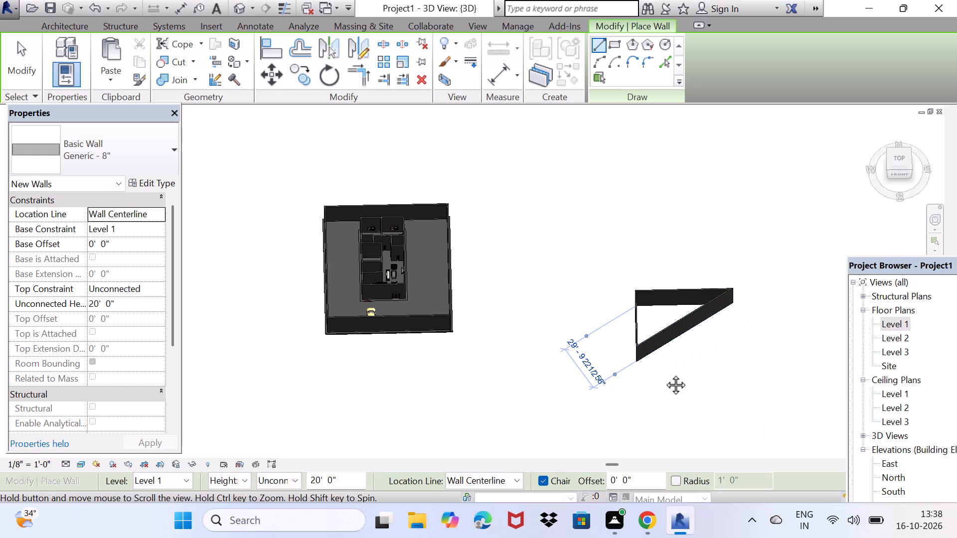
middle_click_drag(664, 374, 658, 374)
scroll(614, 332, "down", 2)
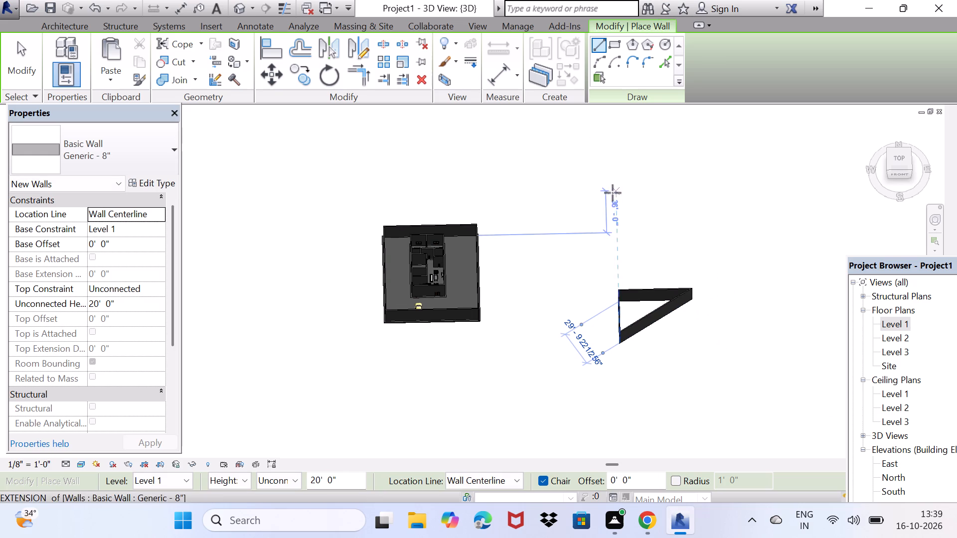
scroll(599, 183, "up", 2)
left_click_drag(537, 219, 539, 197)
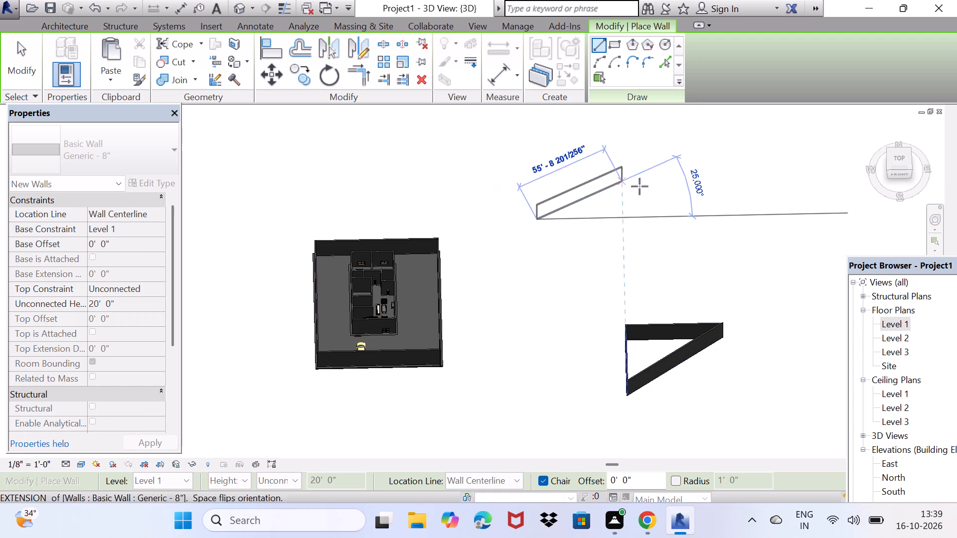
left_click(721, 212)
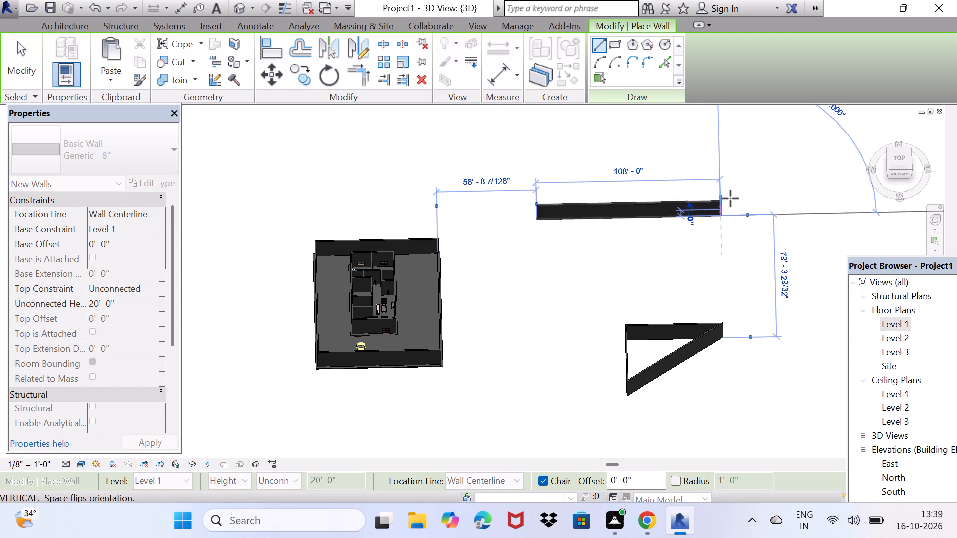
left_click(712, 160)
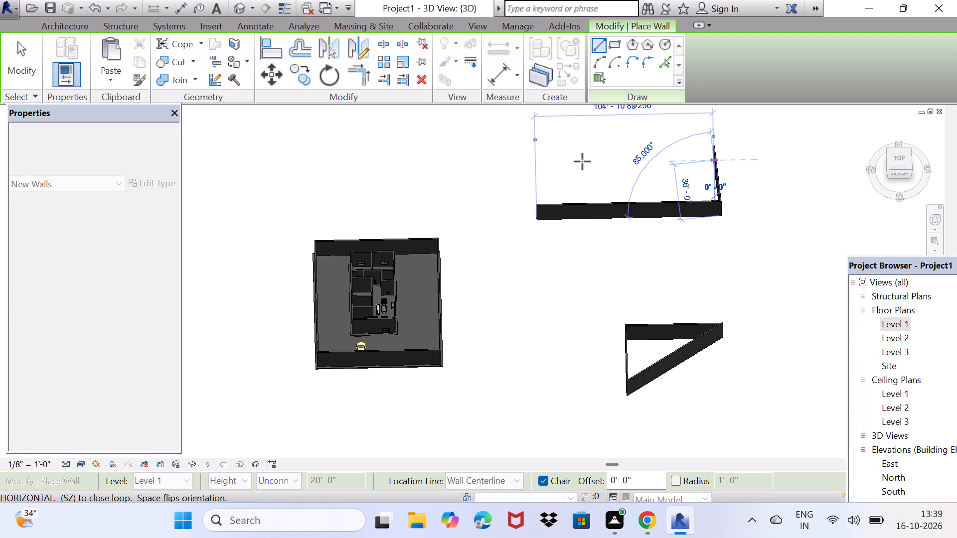
left_click(539, 166)
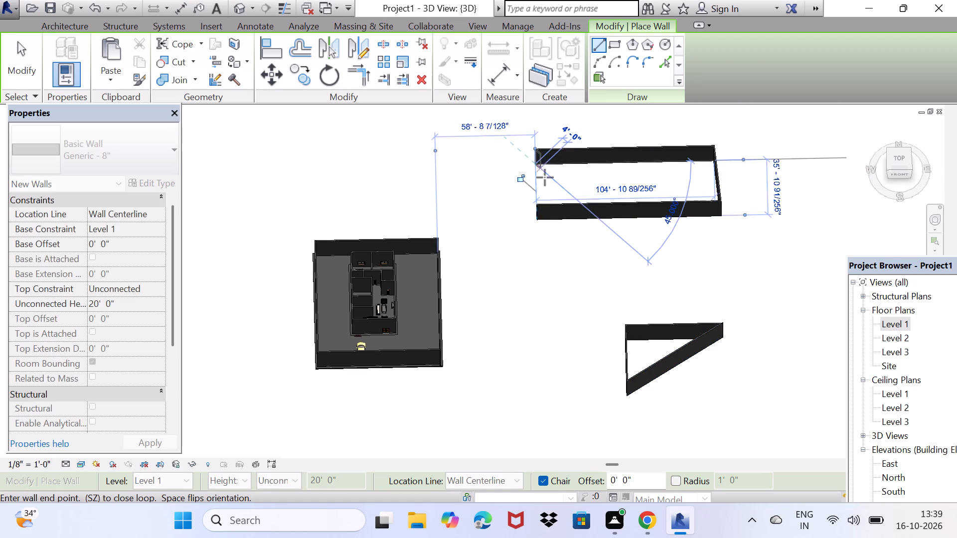
left_click(538, 212)
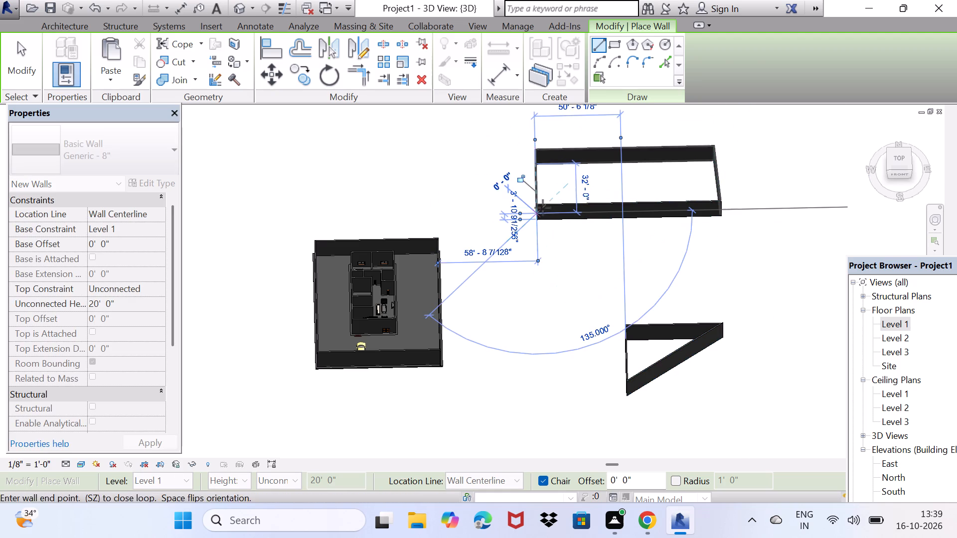
middle_click_drag(627, 205, 653, 234)
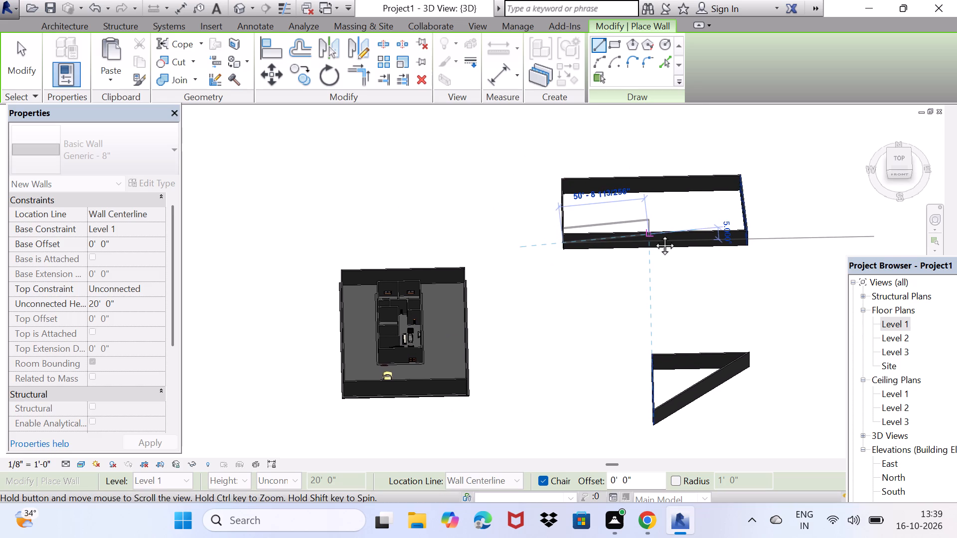
middle_click_drag(653, 234, 631, 152)
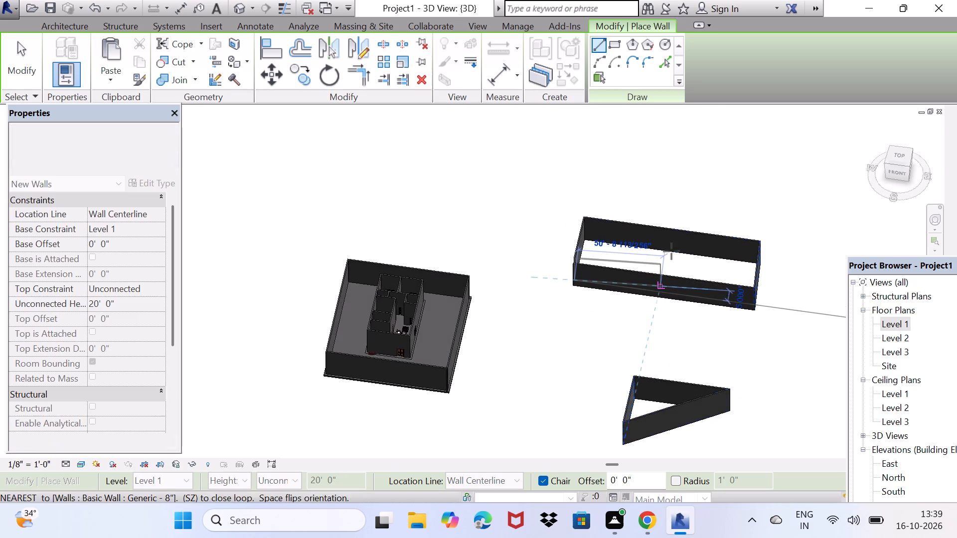
scroll(660, 244, "up", 4)
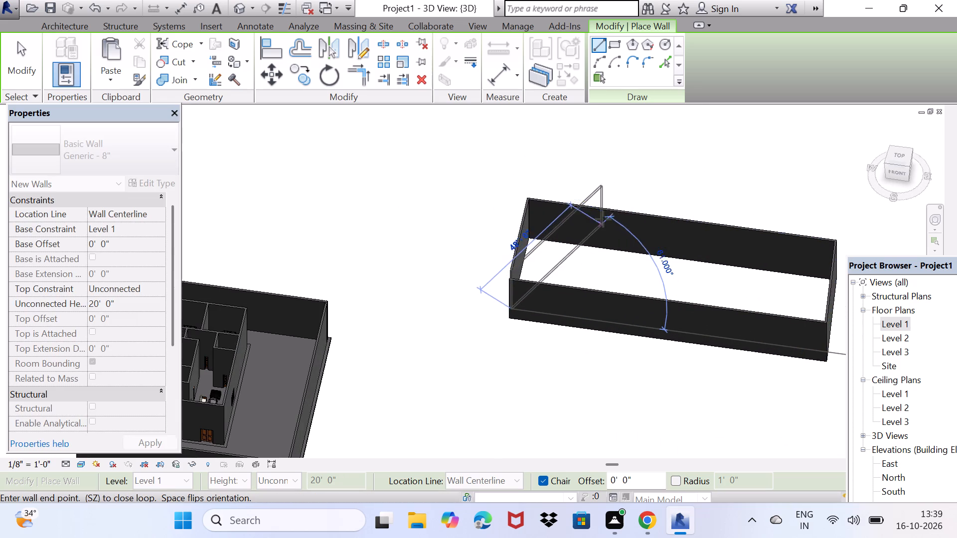
key("Escape")
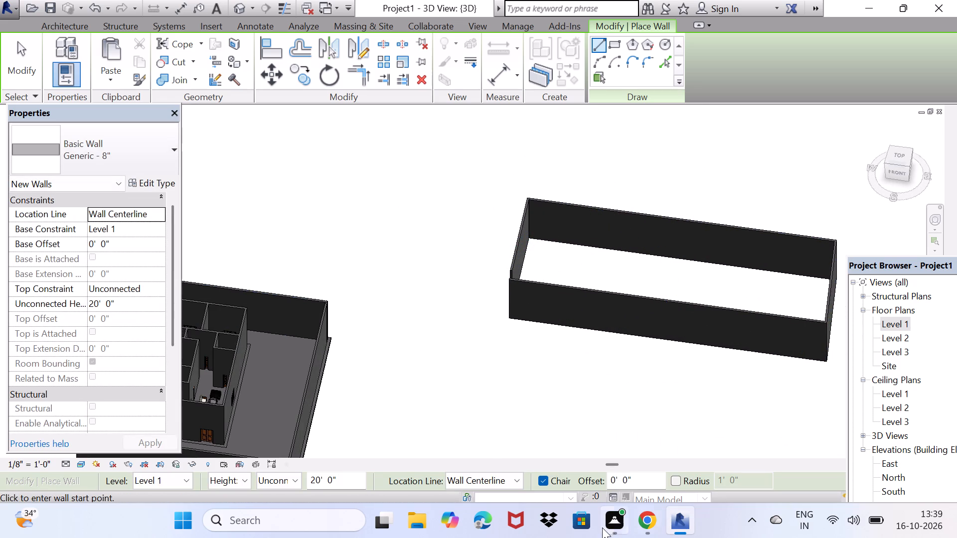
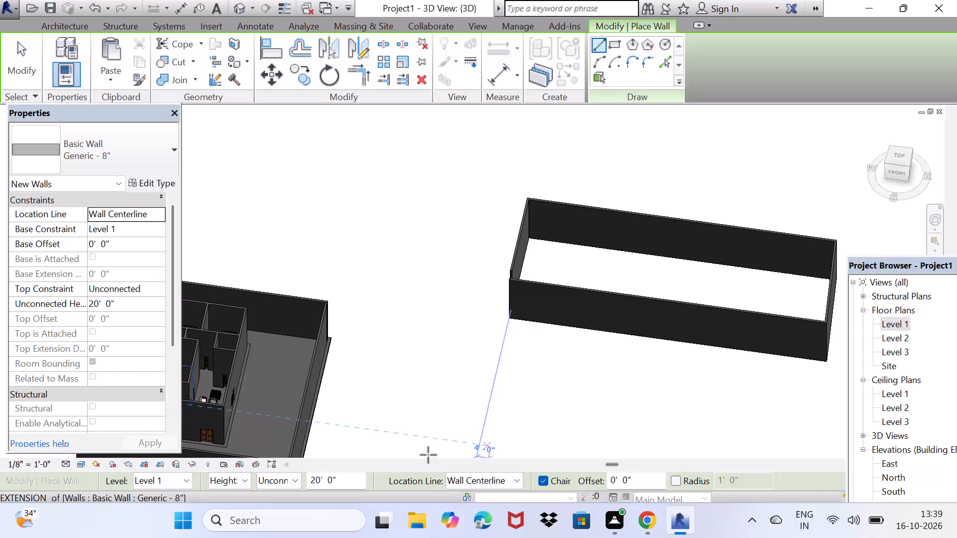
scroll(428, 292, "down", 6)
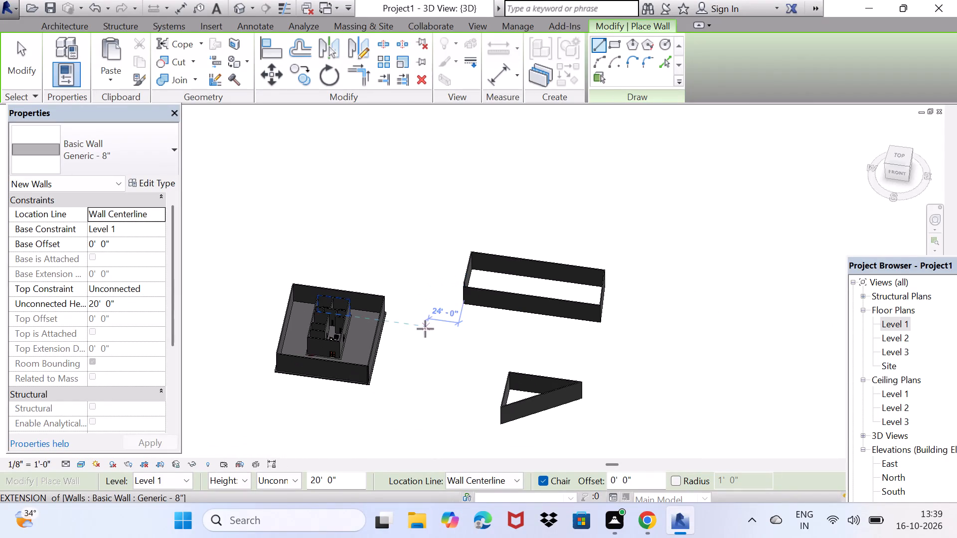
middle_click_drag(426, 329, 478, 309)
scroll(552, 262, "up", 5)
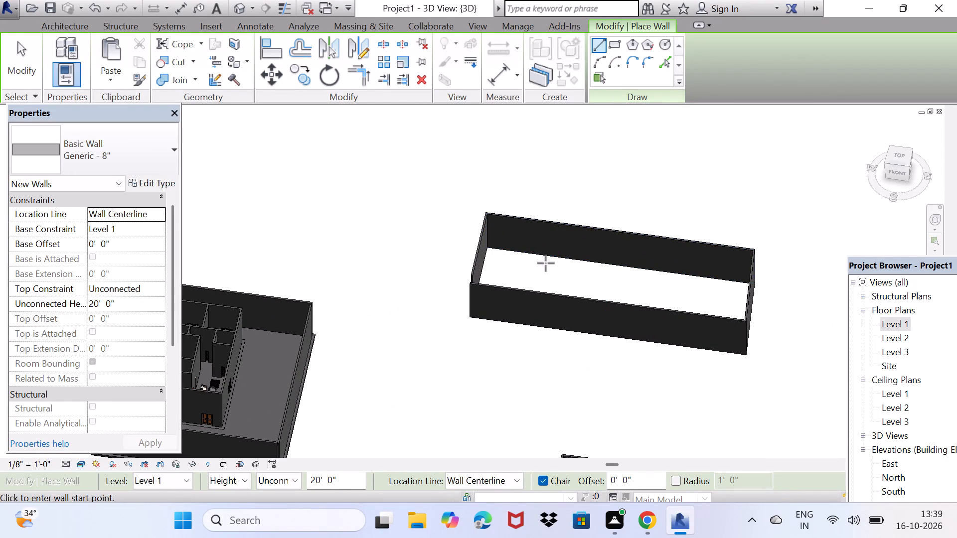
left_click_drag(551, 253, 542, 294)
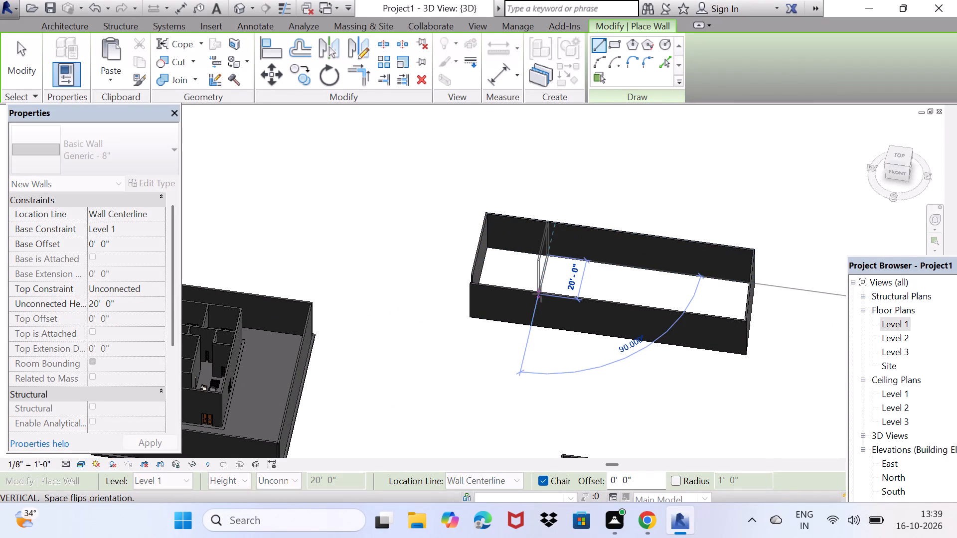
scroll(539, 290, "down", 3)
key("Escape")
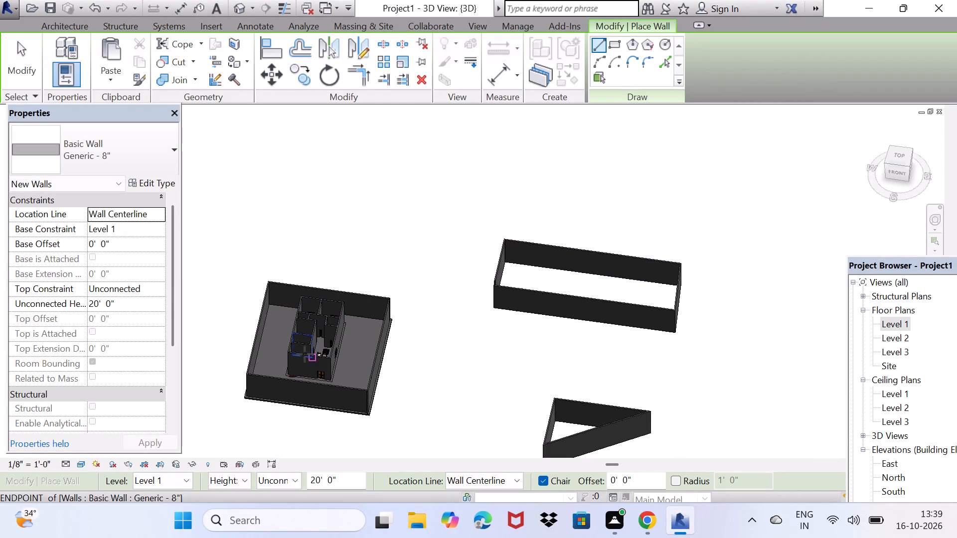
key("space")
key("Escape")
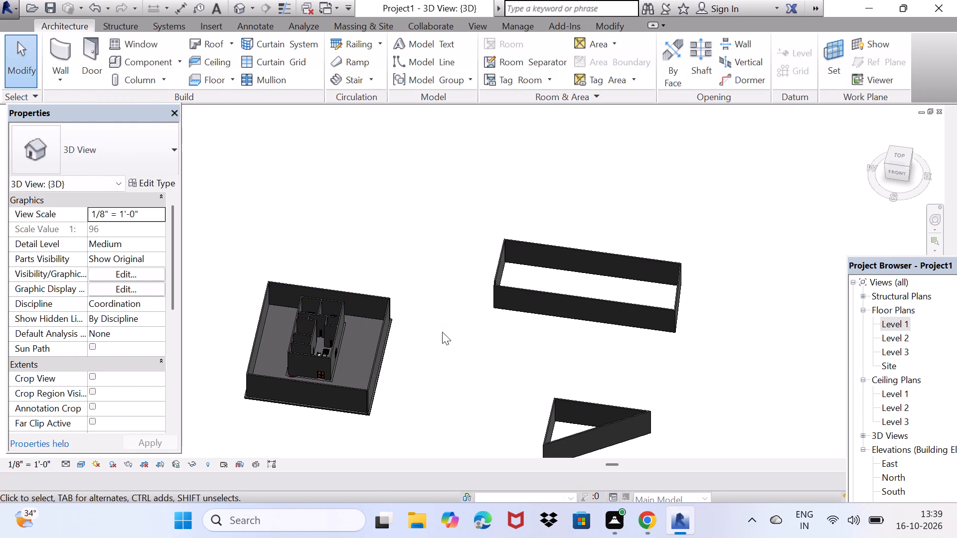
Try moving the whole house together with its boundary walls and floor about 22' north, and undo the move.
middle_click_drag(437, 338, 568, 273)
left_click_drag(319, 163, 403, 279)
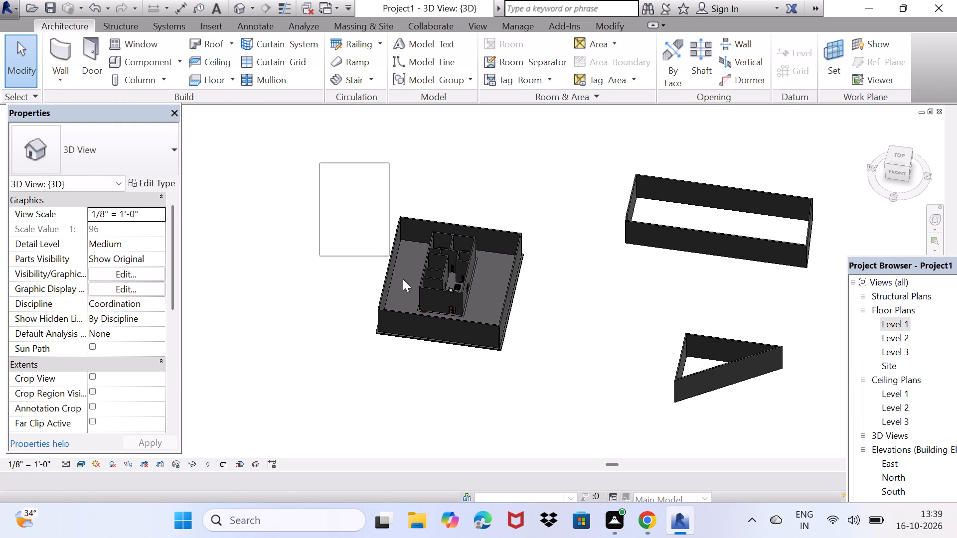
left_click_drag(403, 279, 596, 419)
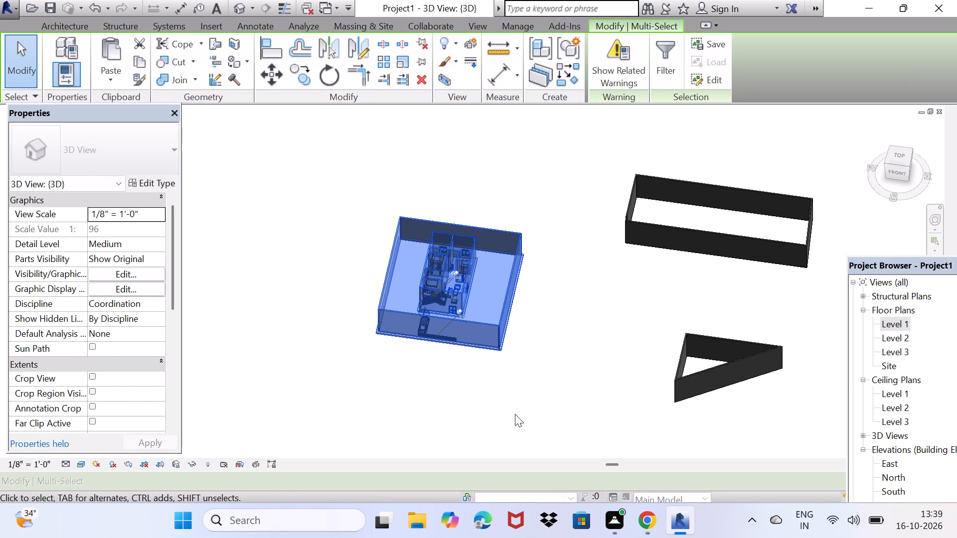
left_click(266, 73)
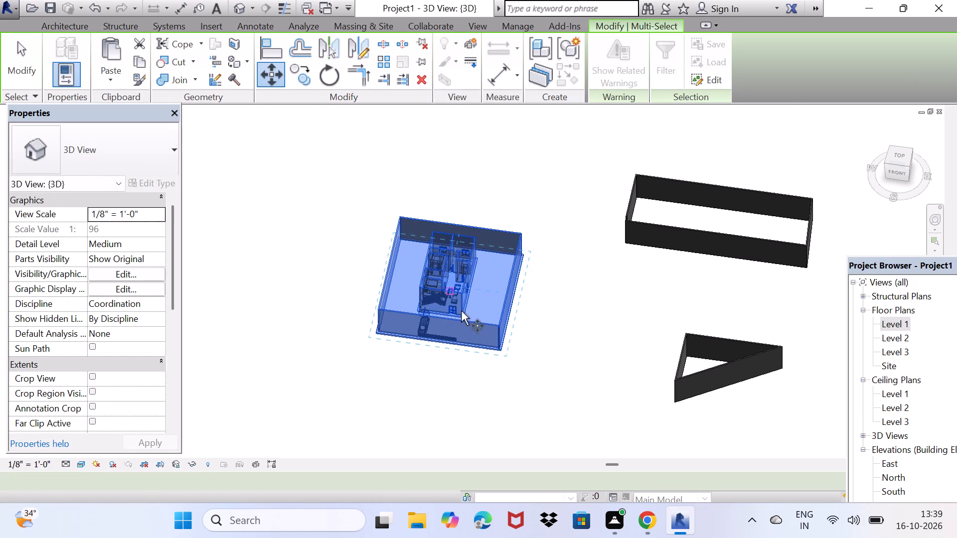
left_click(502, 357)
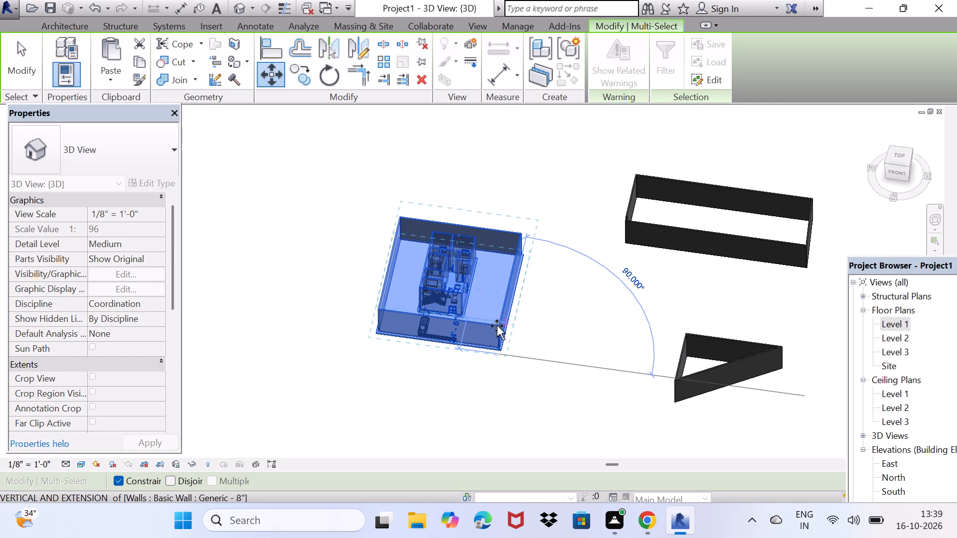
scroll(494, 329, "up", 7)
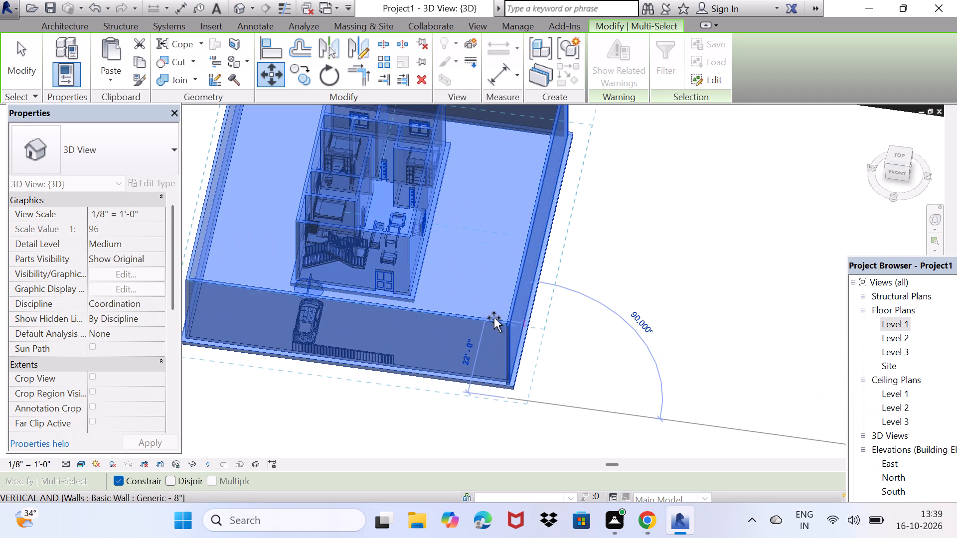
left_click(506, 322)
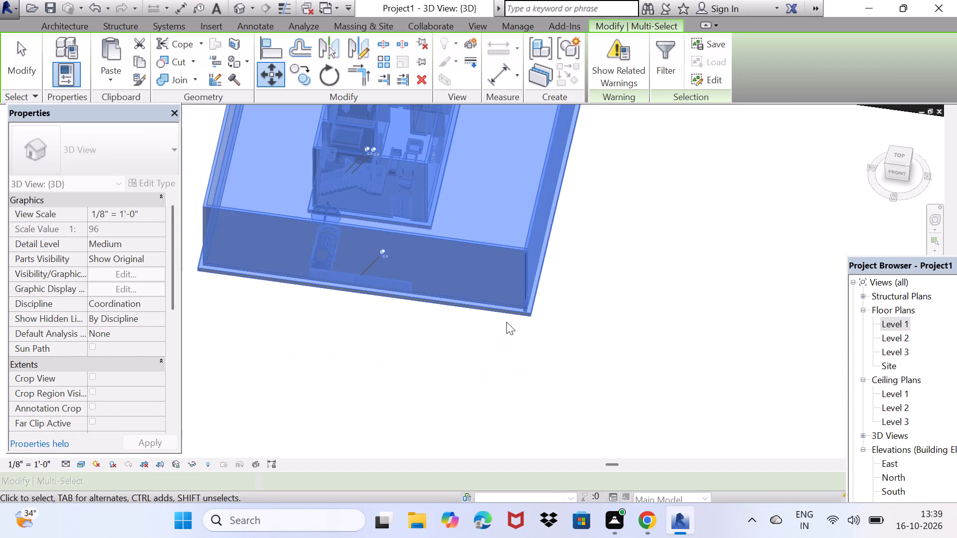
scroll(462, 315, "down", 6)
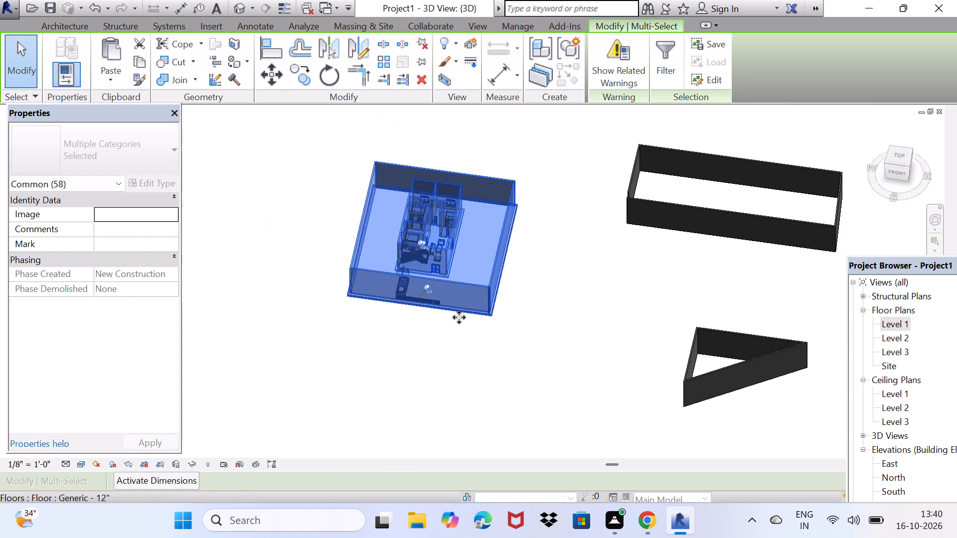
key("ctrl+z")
Copy the whole house with its boundary walls and floor a short distance north, overlapping the original.
scroll(349, 287, "down", 3)
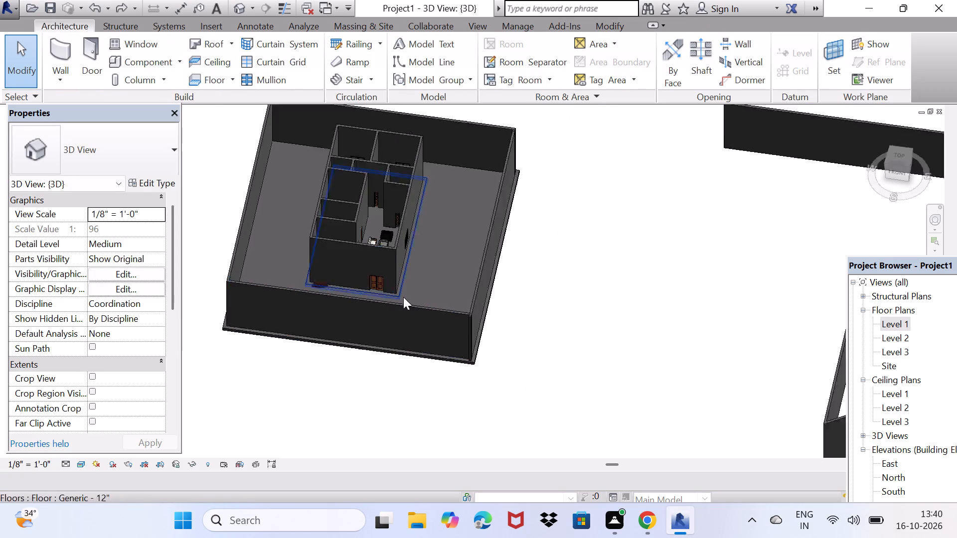
scroll(403, 297, "down", 4)
left_click_drag(287, 155, 519, 384)
left_click(294, 80)
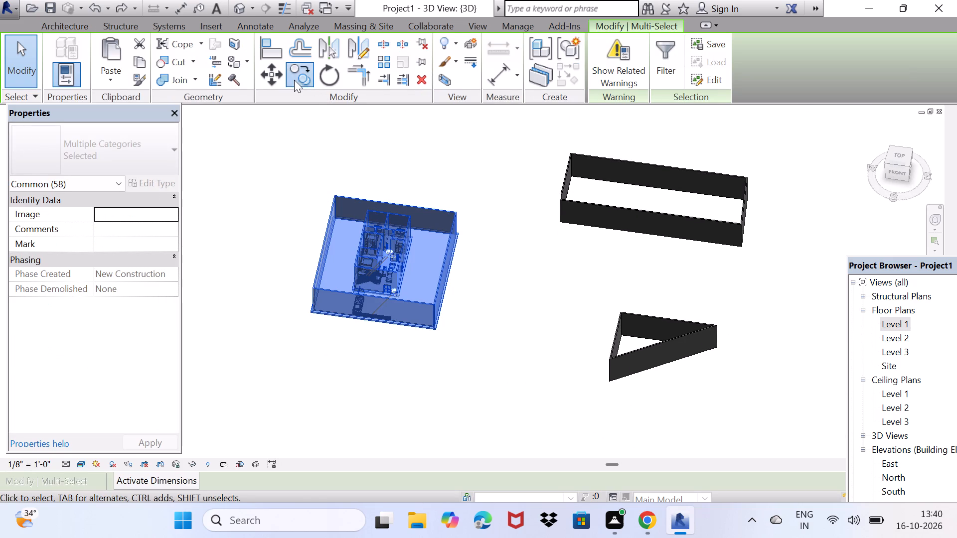
left_click(433, 331)
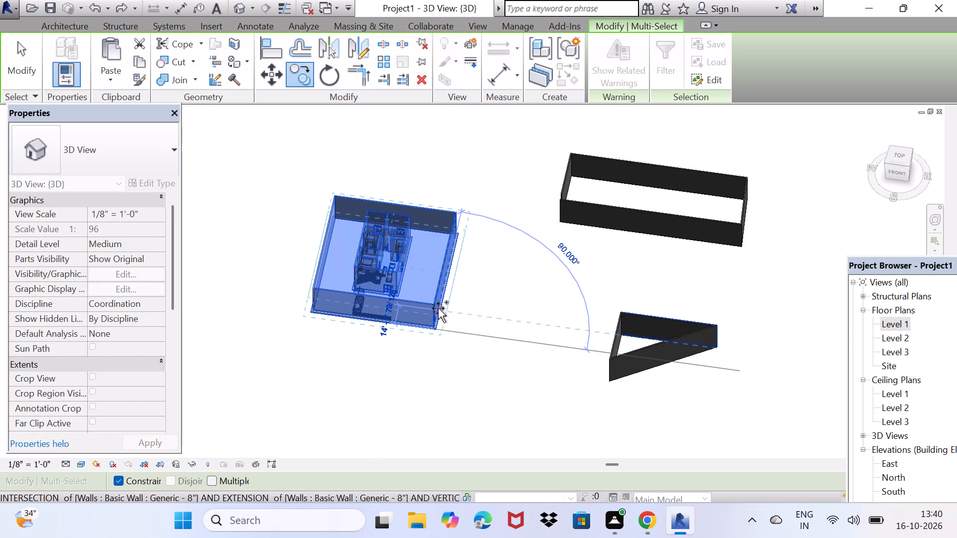
left_click(431, 303)
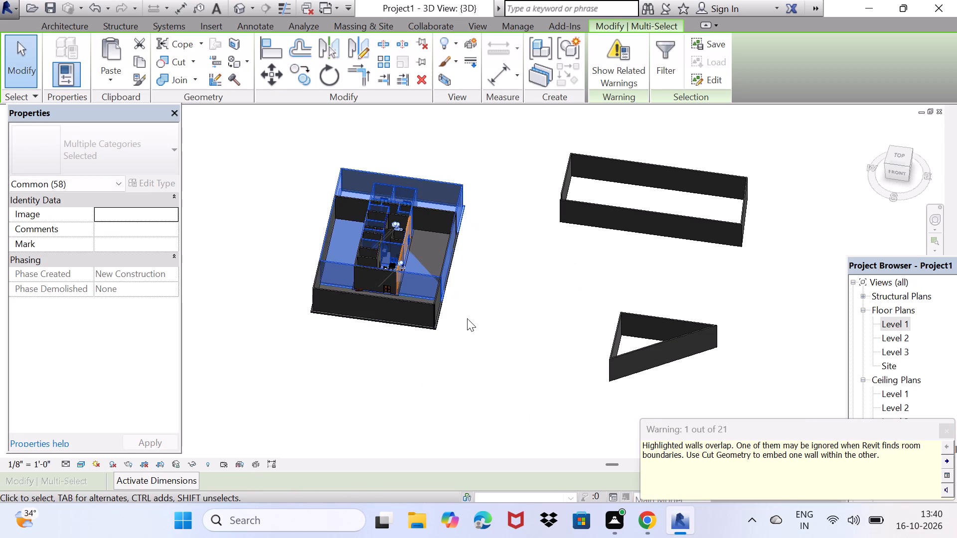
Examine the overlapping house copy and its boundary in 3D from the west and back sides.
middle_click_drag(467, 319, 504, 316)
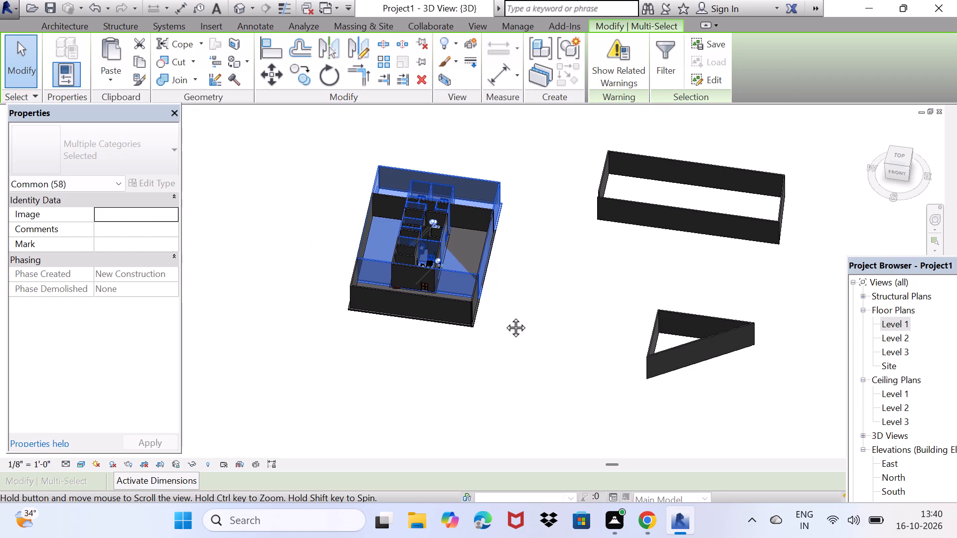
middle_click_drag(504, 316, 561, 334)
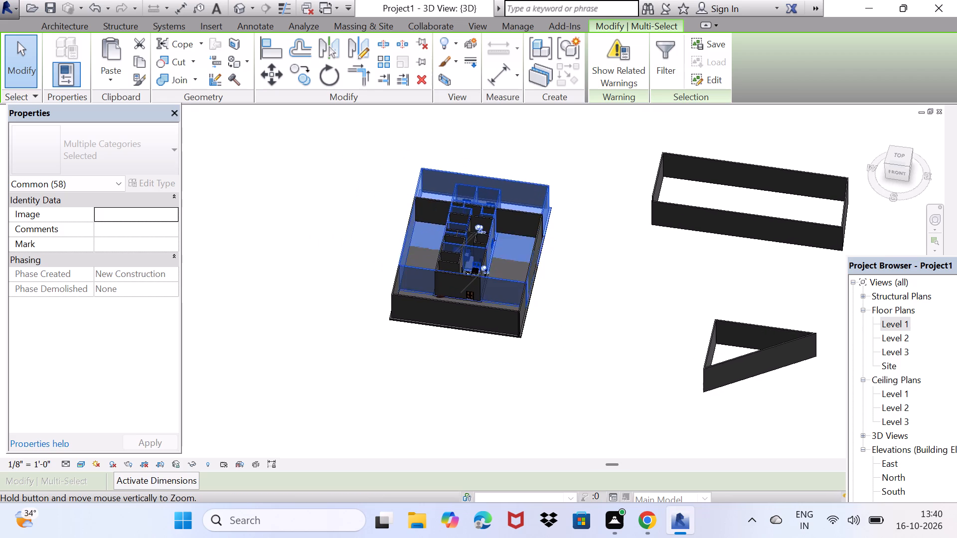
middle_click_drag(561, 334, 956, 334)
middle_click_drag(391, 367, 418, 367, "ctrl")
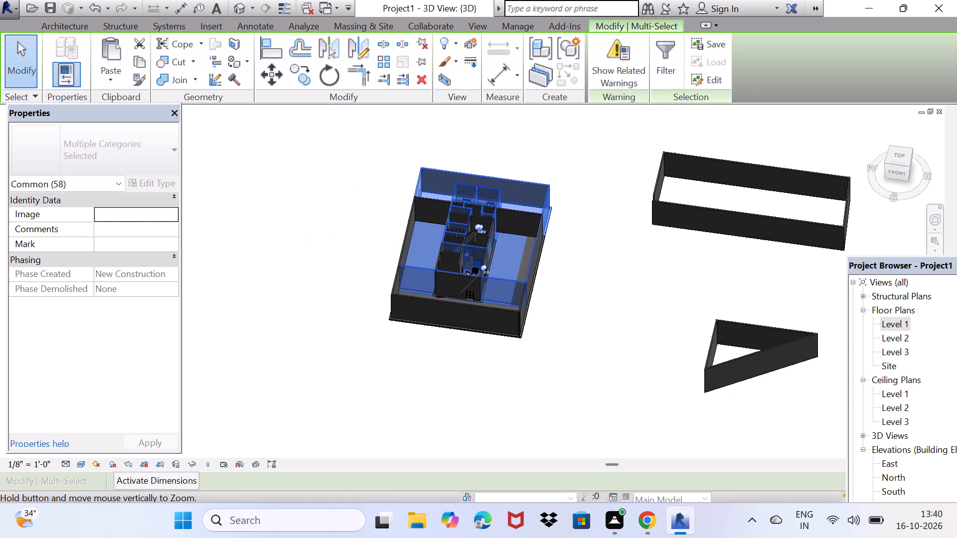
middle_click_drag(418, 367, 386, 344, "ctrl")
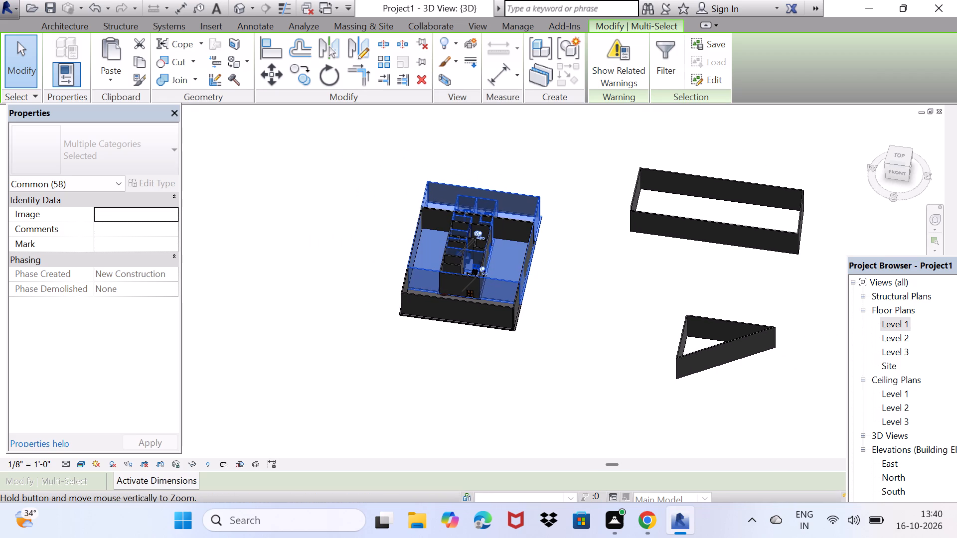
middle_click_drag(386, 344, 531, 336, "ctrl")
key("space")
key("space")
key("space")
key("space")
key("space")
key("space")
key("space")
key("space")
key("space")
key("space")
key("space")
key("space")
key("space")
key("space")
key("space")
key("space")
key("space")
key("space")
key("space")
key("space")
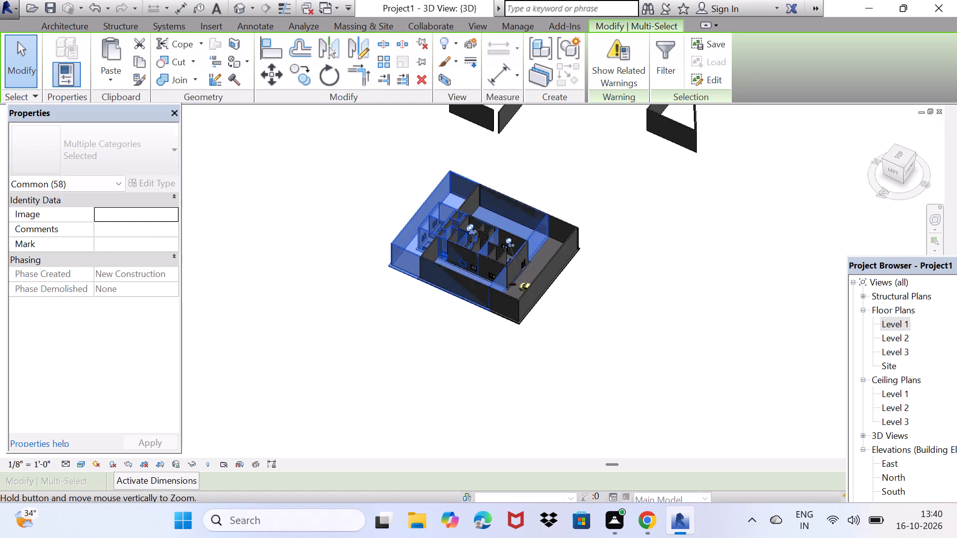
middle_click_drag(531, 336, 798, 346, "ctrl")
middle_click_drag(467, 349, 662, 343)
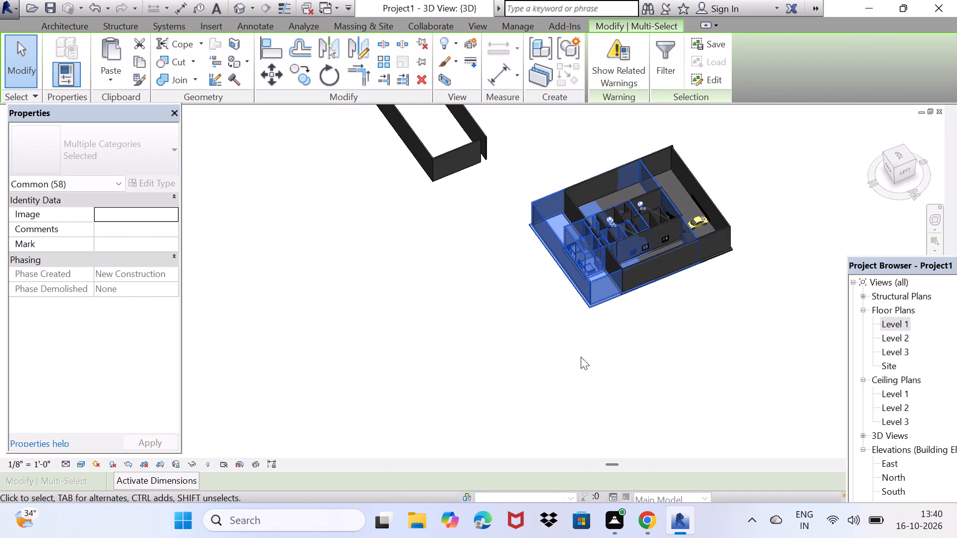
left_click_drag(574, 365, 609, 323)
middle_click_drag(658, 311, 634, 322)
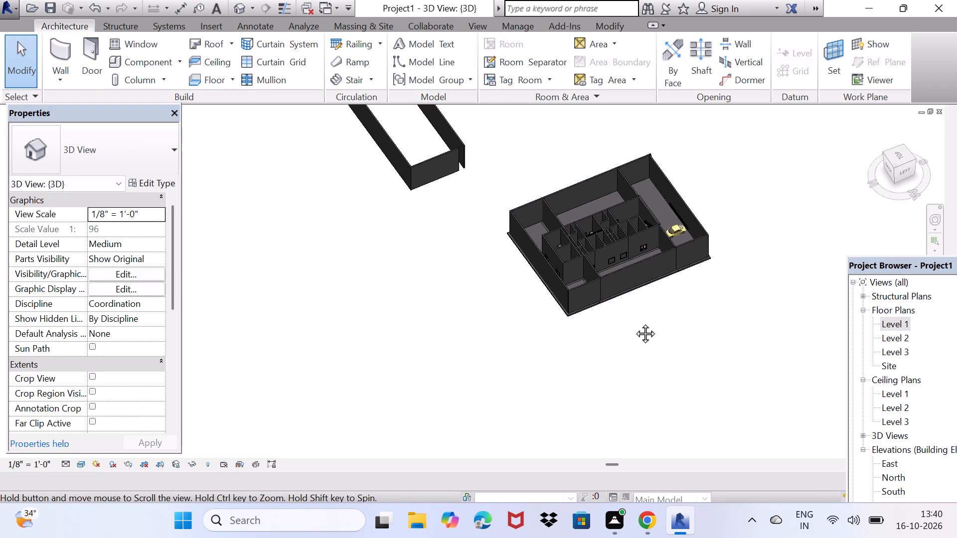
middle_click_drag(634, 322, 628, 325)
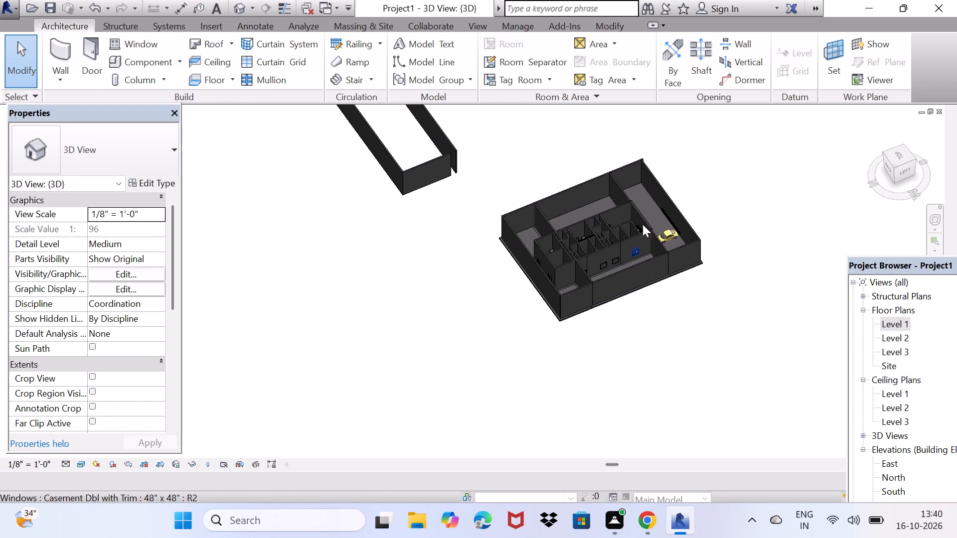
scroll(664, 137, "up", 1)
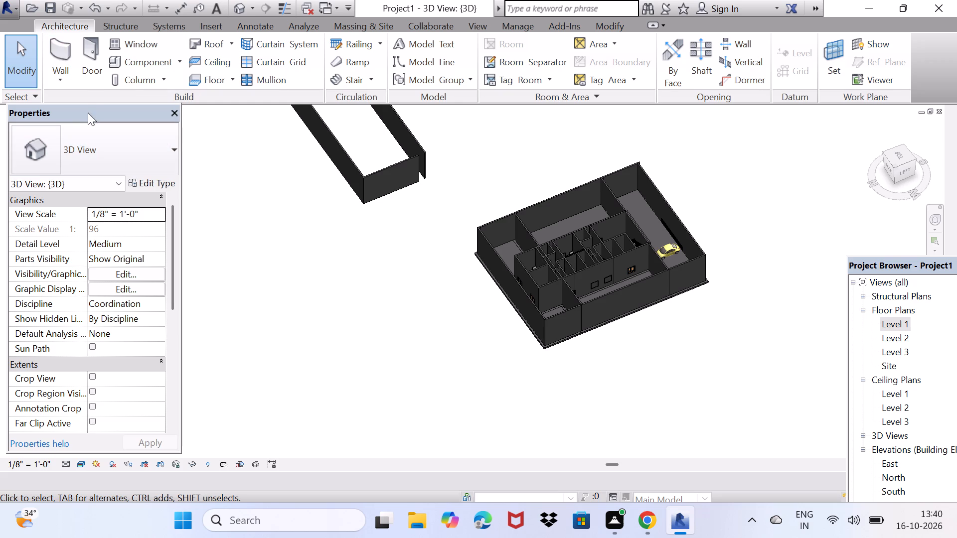
Draw two 20' high Generic - 8" walls from the rectangular enclosure's west corners, meeting at a point northwest, the longer one about 111'.
left_click(62, 44)
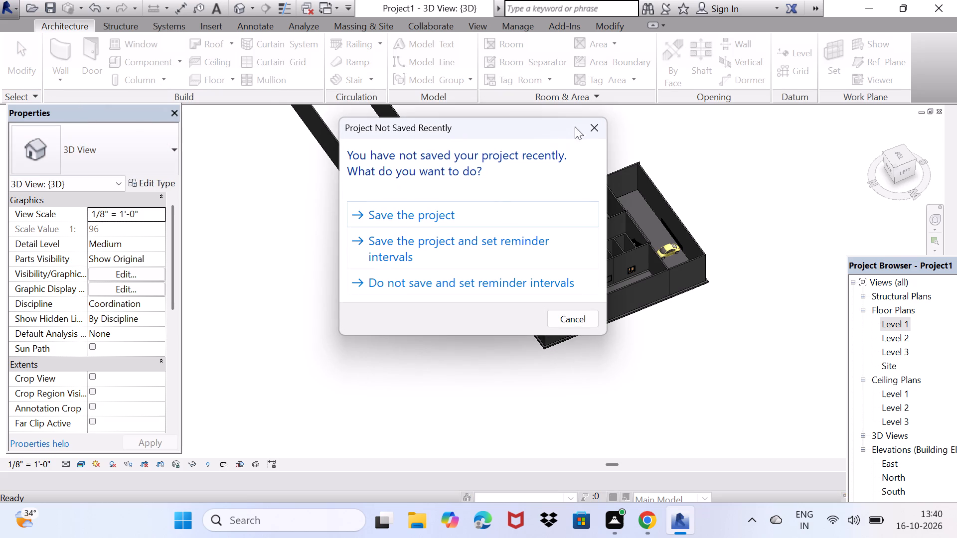
left_click(601, 134)
left_click_drag(325, 321, 364, 266)
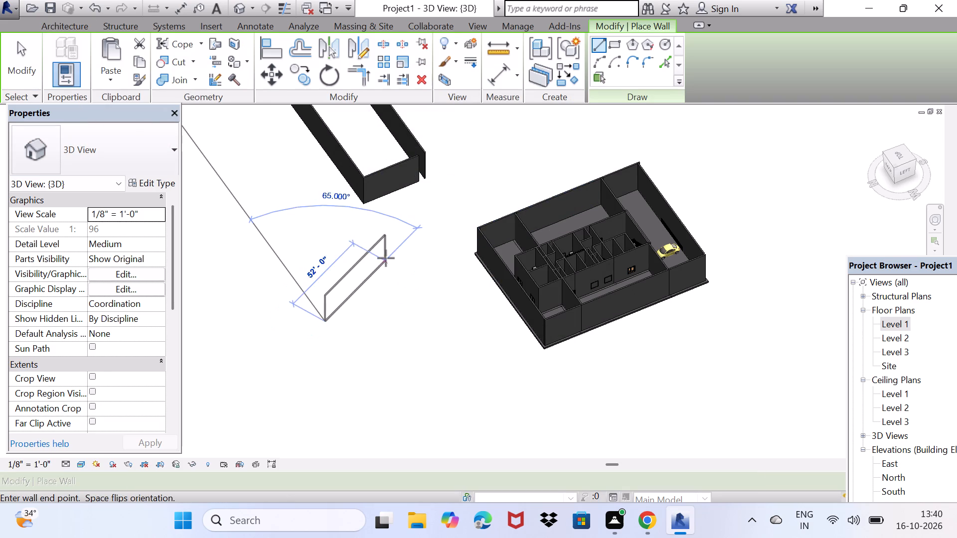
left_click(427, 181)
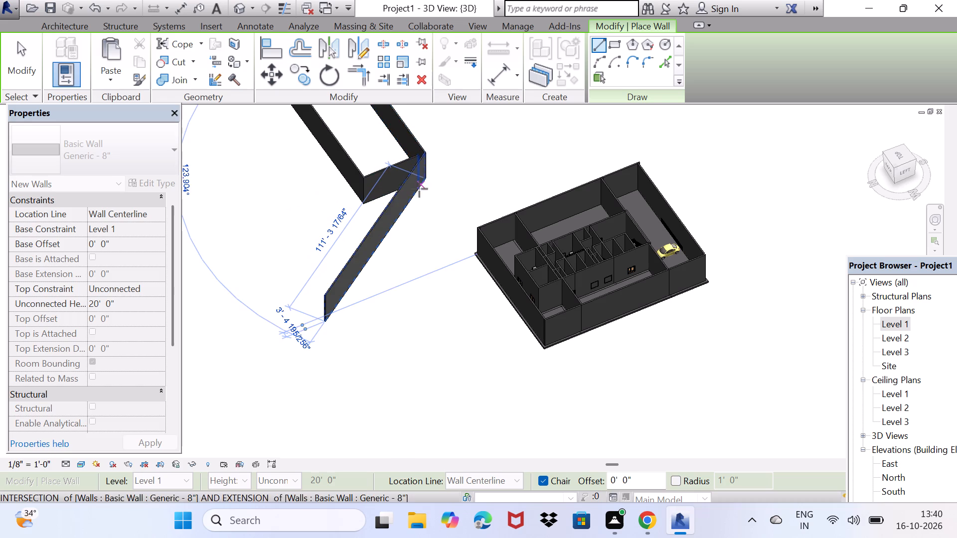
scroll(400, 186, "up", 3)
middle_click_drag(337, 216, 341, 216)
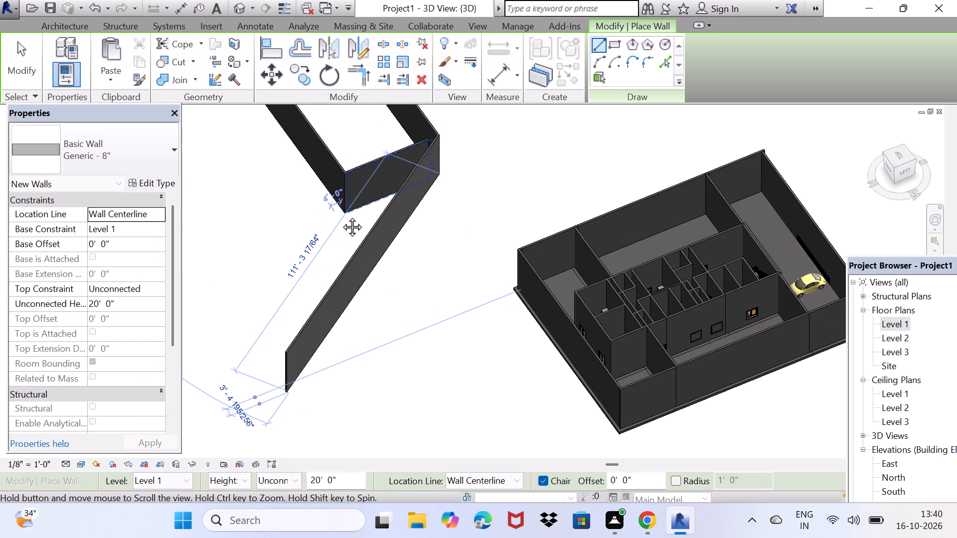
middle_click_drag(341, 216, 435, 196)
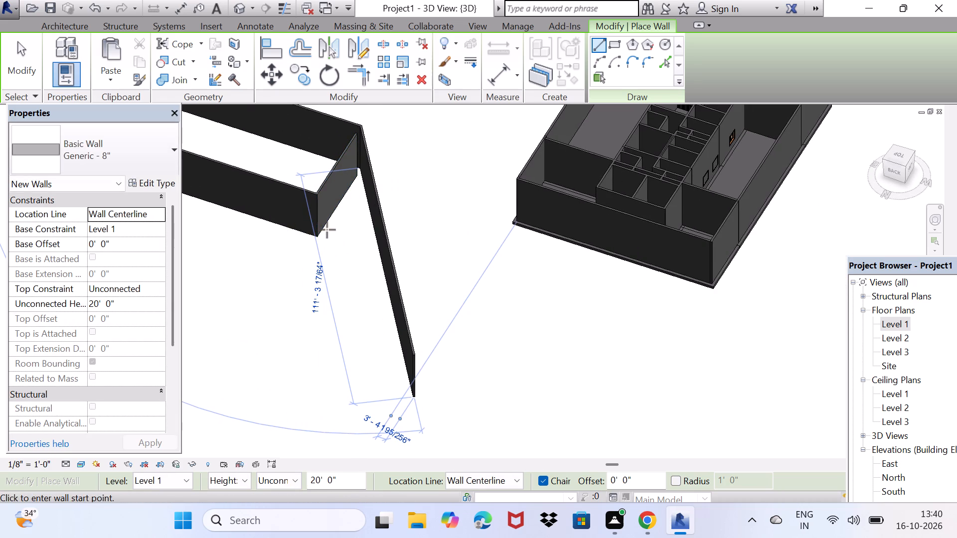
left_click(318, 239)
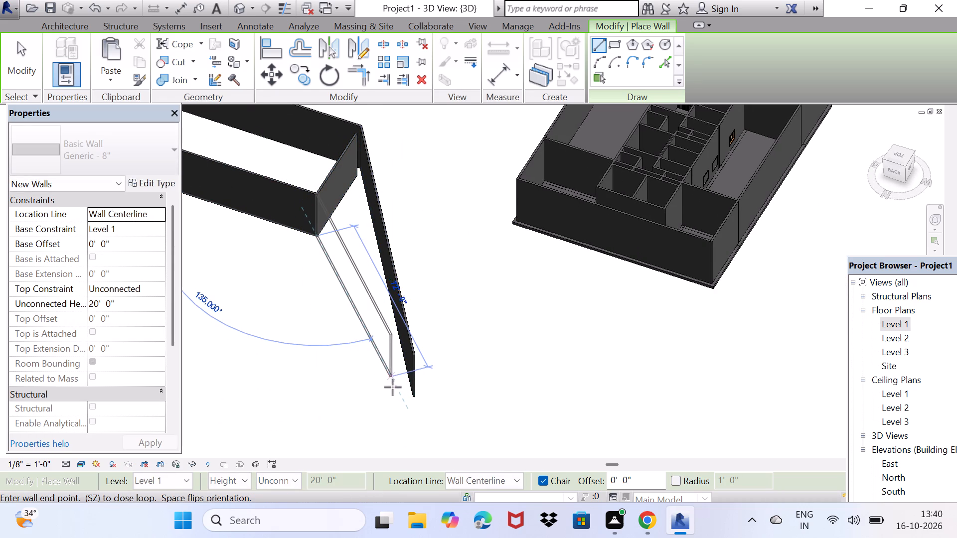
left_click(415, 399)
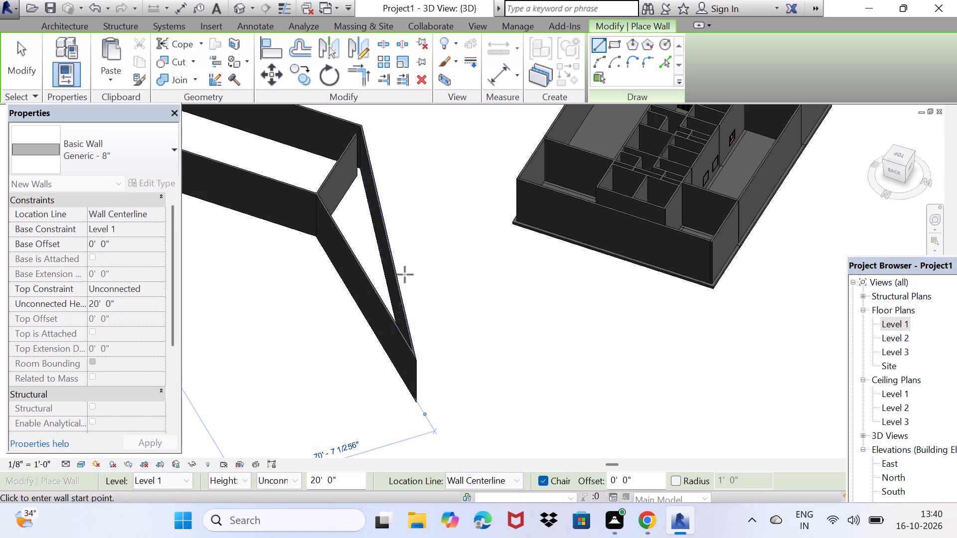
Draw a closed loop of three 20' high Generic - 8" walls over the triangle at the rectangular enclosure's west end.
scroll(389, 201, "down", 2)
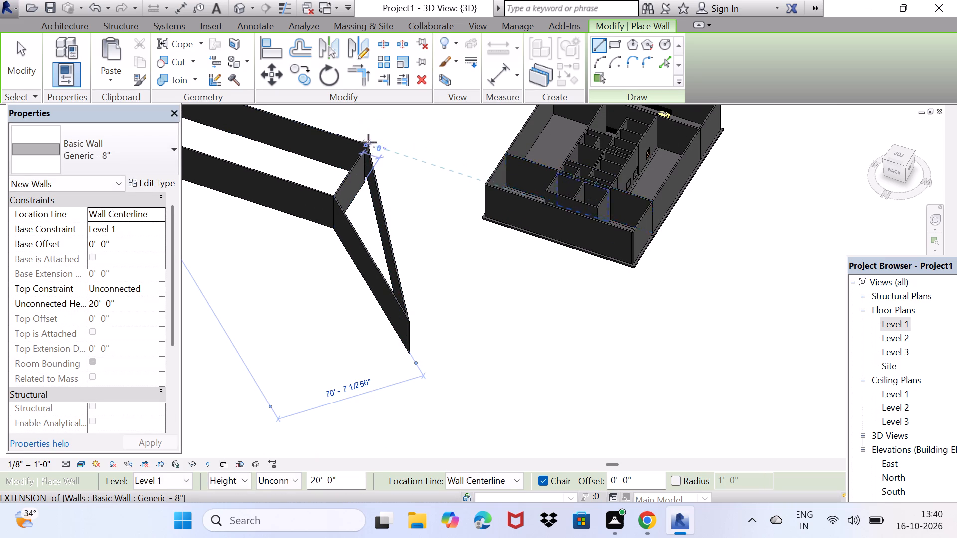
left_click(370, 142)
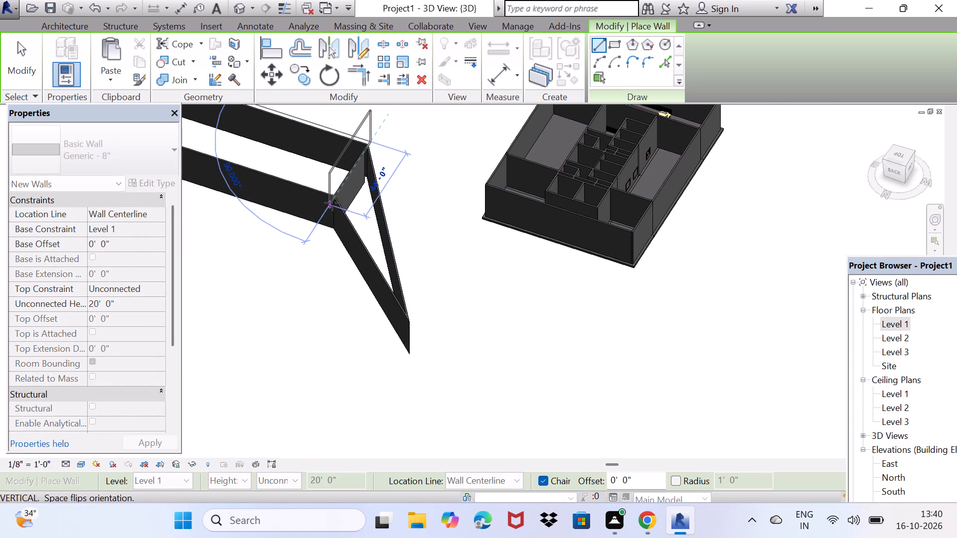
left_click(333, 199)
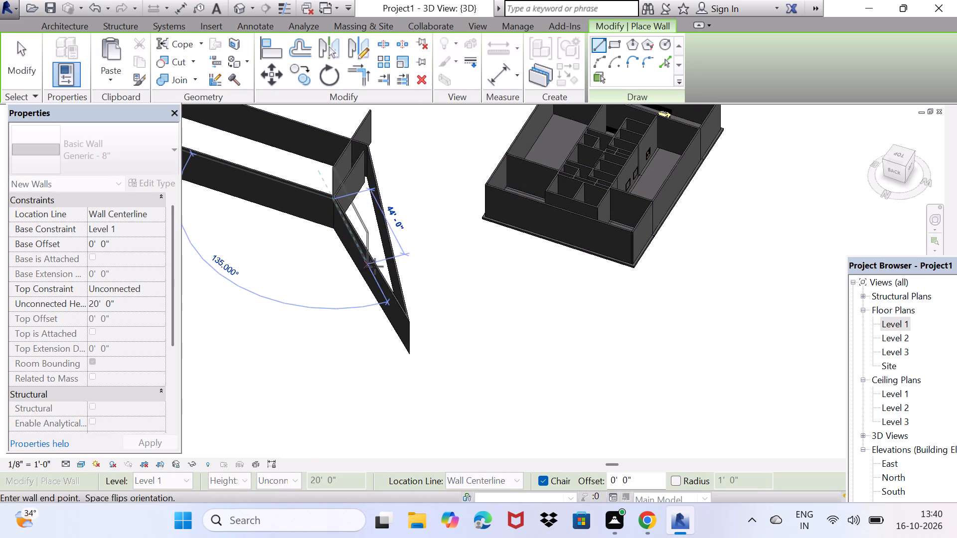
left_click(407, 320)
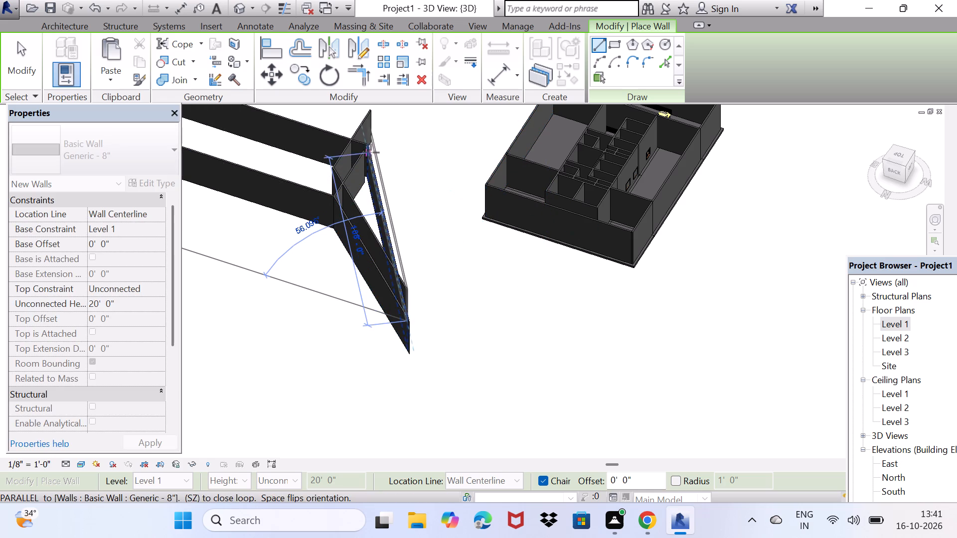
left_click(368, 139)
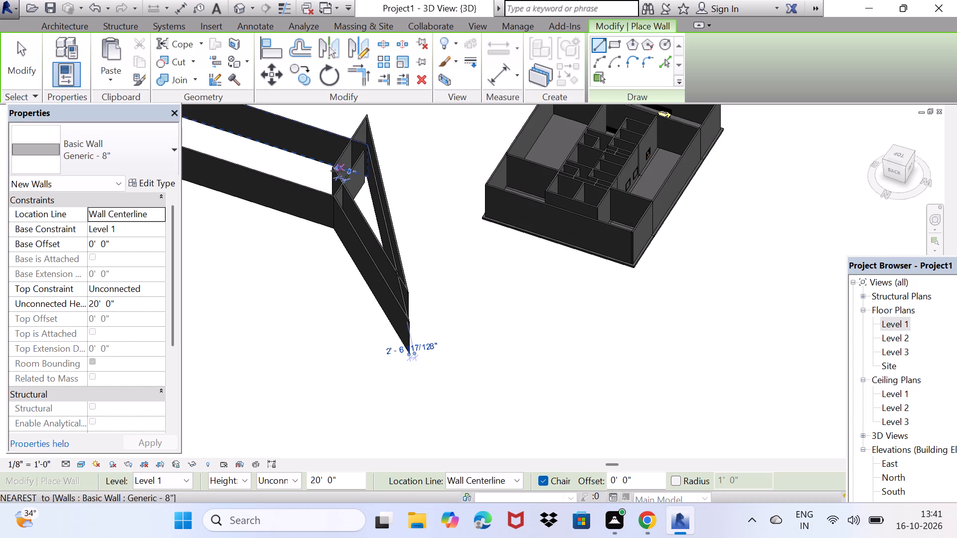
Draw a closed four-sided enclosure of 20' high Generic - 8" walls just north of the triangle, its south side about 144'-6".
scroll(339, 171, "down", 5)
left_click(351, 360)
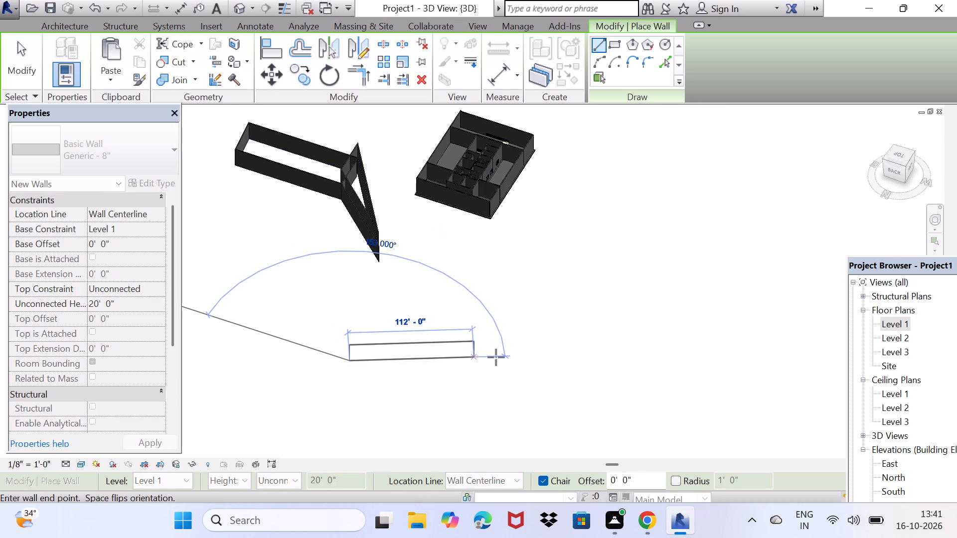
left_click(496, 357)
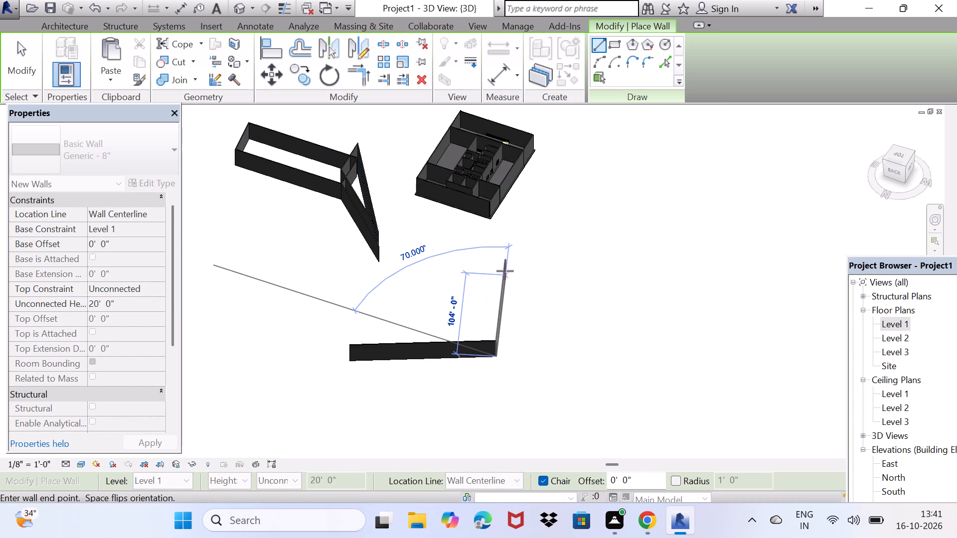
left_click(504, 262)
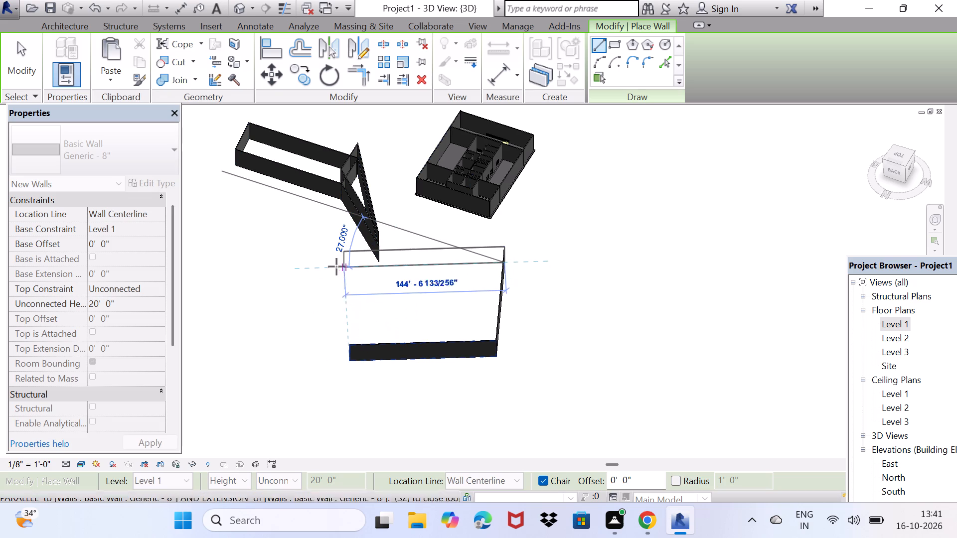
left_click(344, 264)
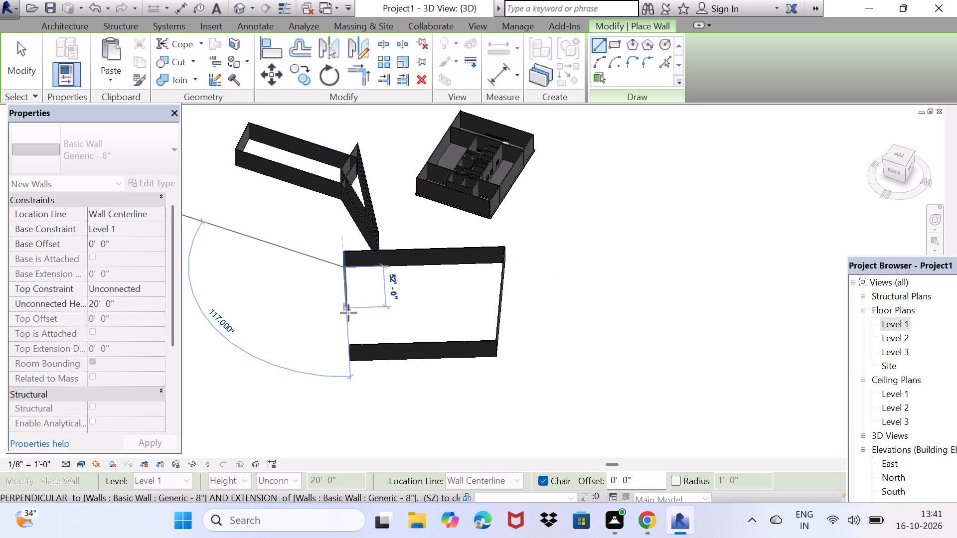
left_click(350, 365)
key("space")
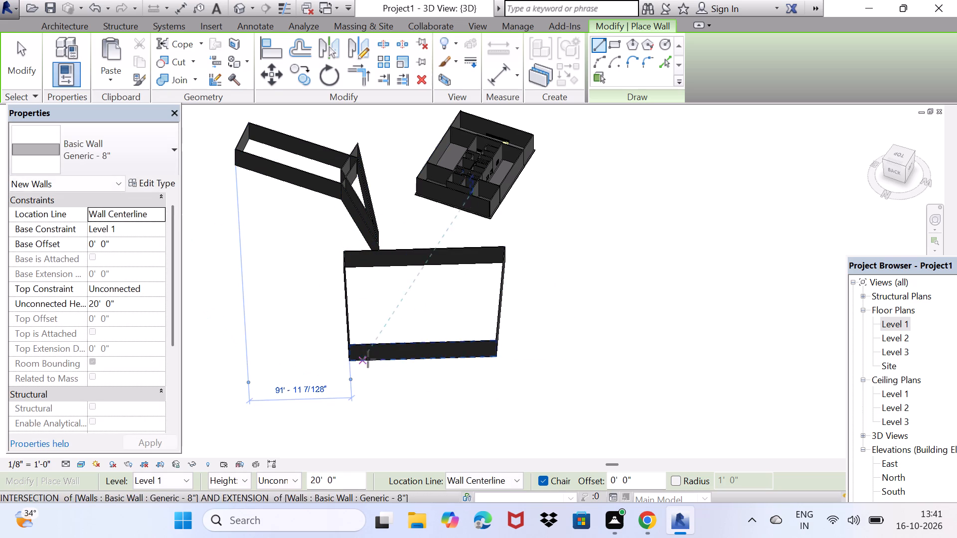
Draw a large four-sided perimeter of 20' high walls around all buildings, about 636' on the east side and 568'-6" on the west.
middle_click_drag(376, 362, 464, 316)
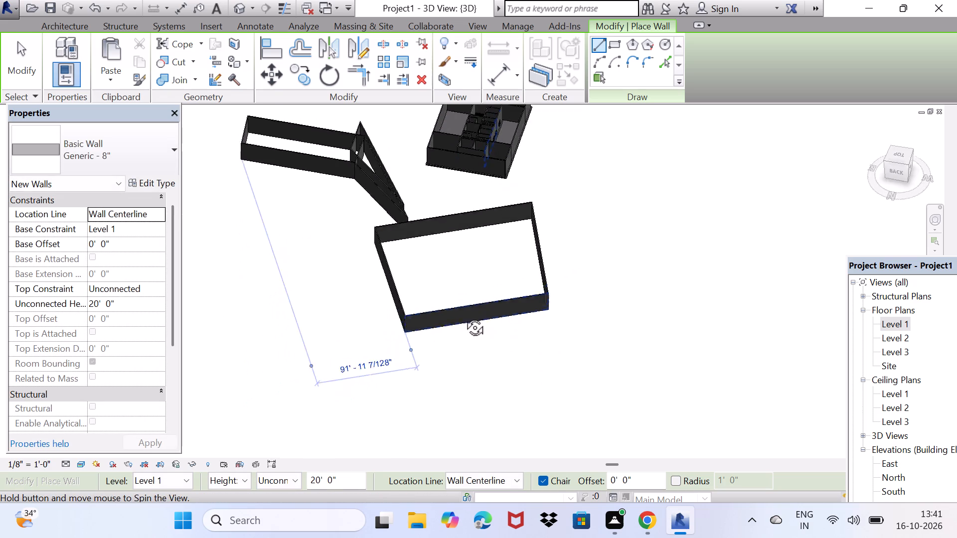
middle_click_drag(464, 316, 307, 173)
scroll(334, 223, "down", 2)
scroll(419, 257, "up", 2)
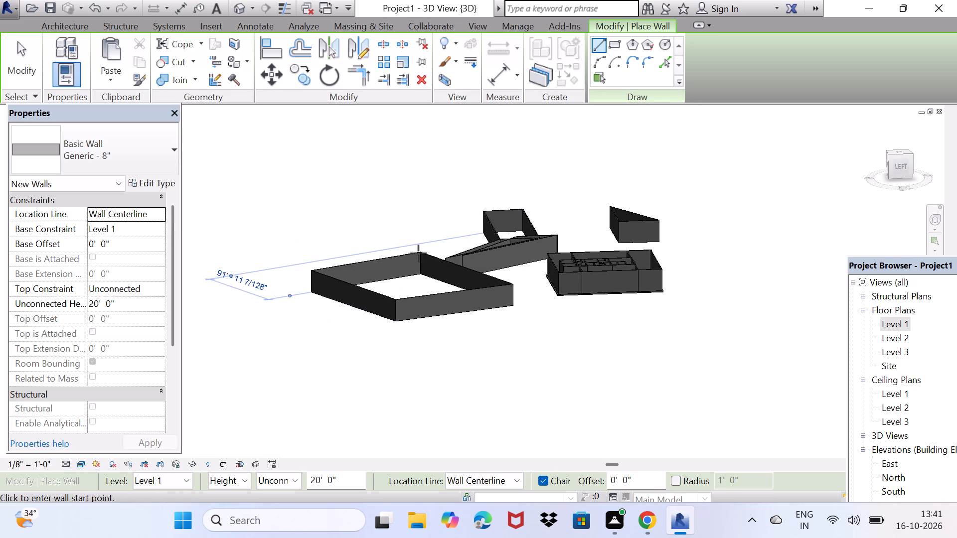
scroll(418, 253, "up", 1)
scroll(416, 251, "down", 2)
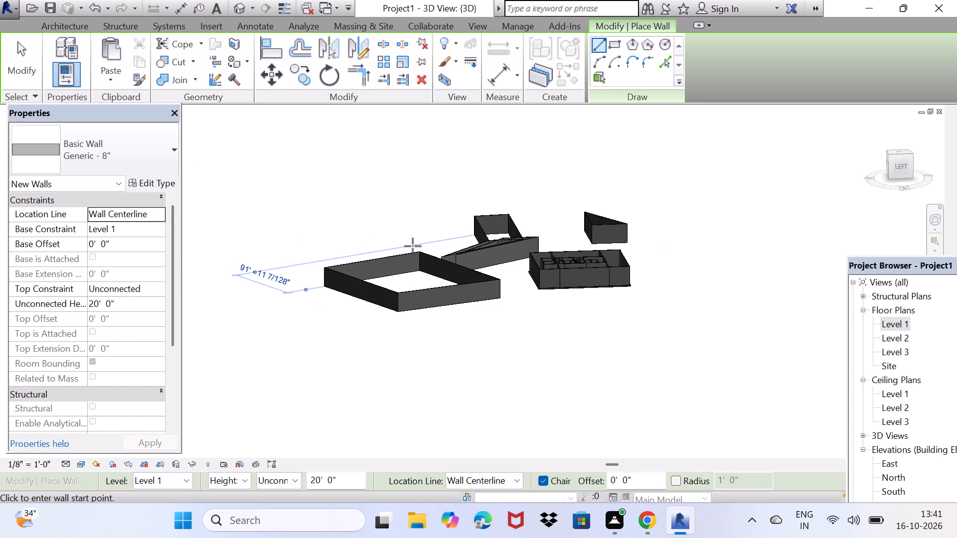
scroll(401, 264, "down", 2)
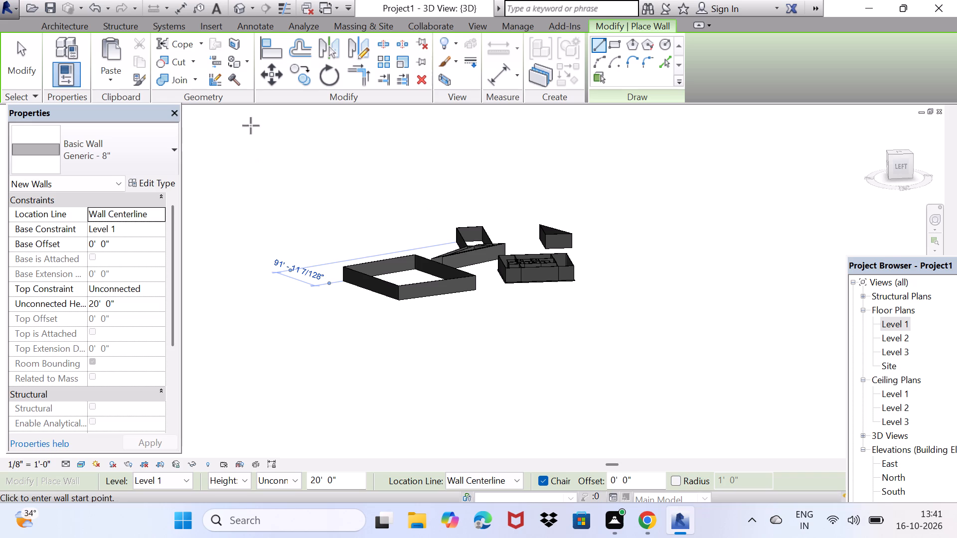
left_click_drag(306, 389, 279, 308)
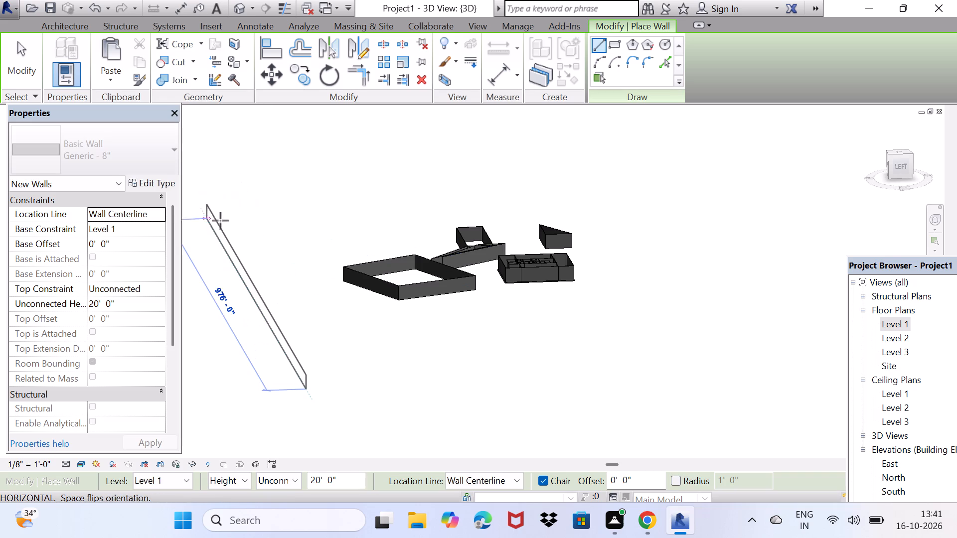
left_click(221, 234)
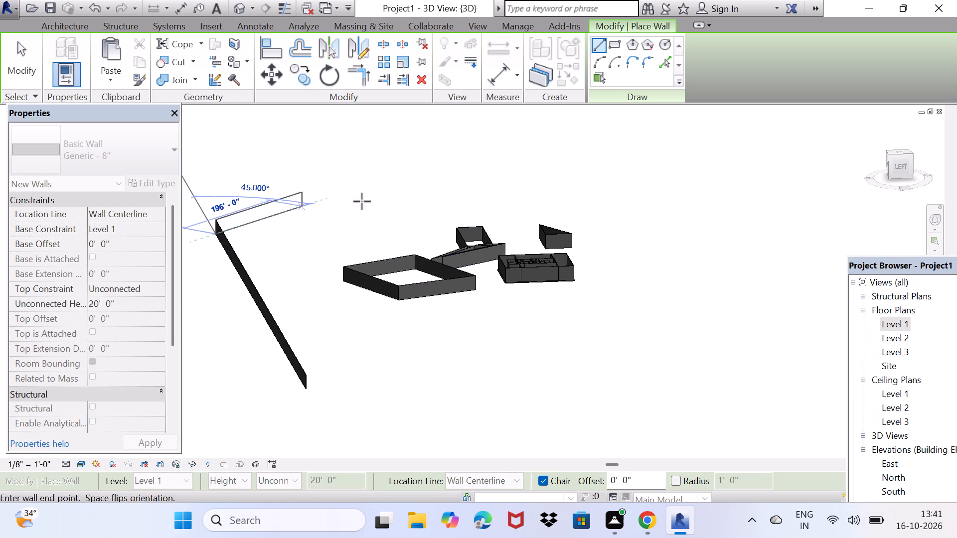
left_click(642, 189)
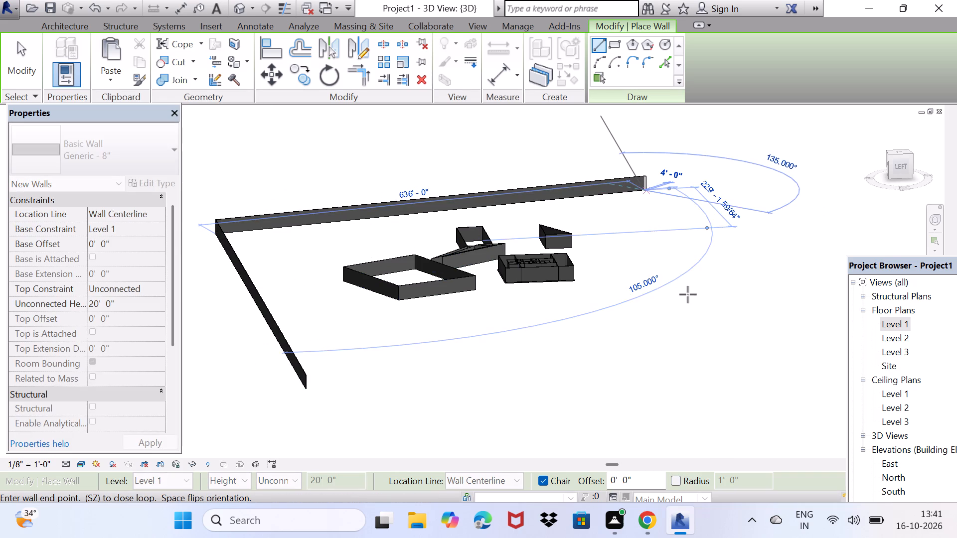
left_click(704, 358)
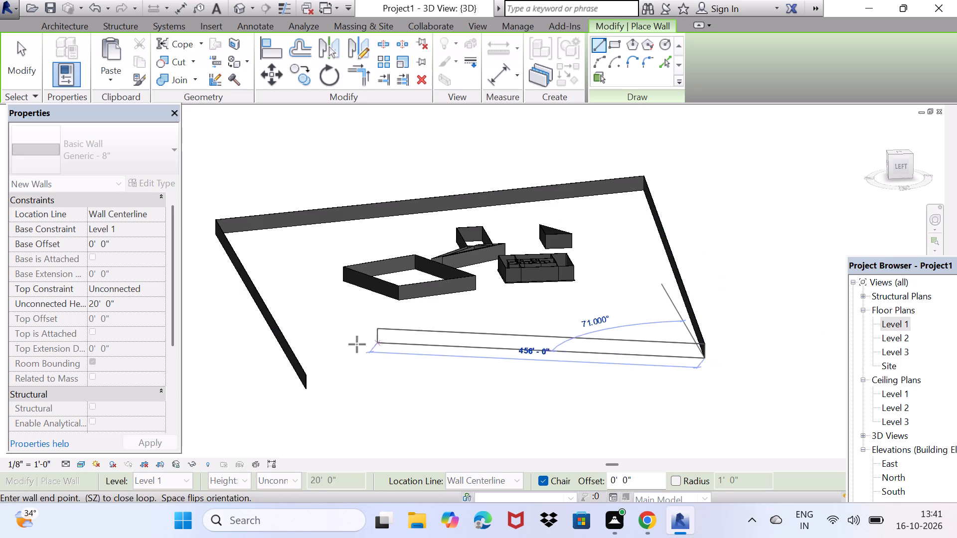
left_click(306, 384)
Paint the outer face of the perimeter's west wall with the Glass - Clear, Grey material.
scroll(311, 369, "up", 7)
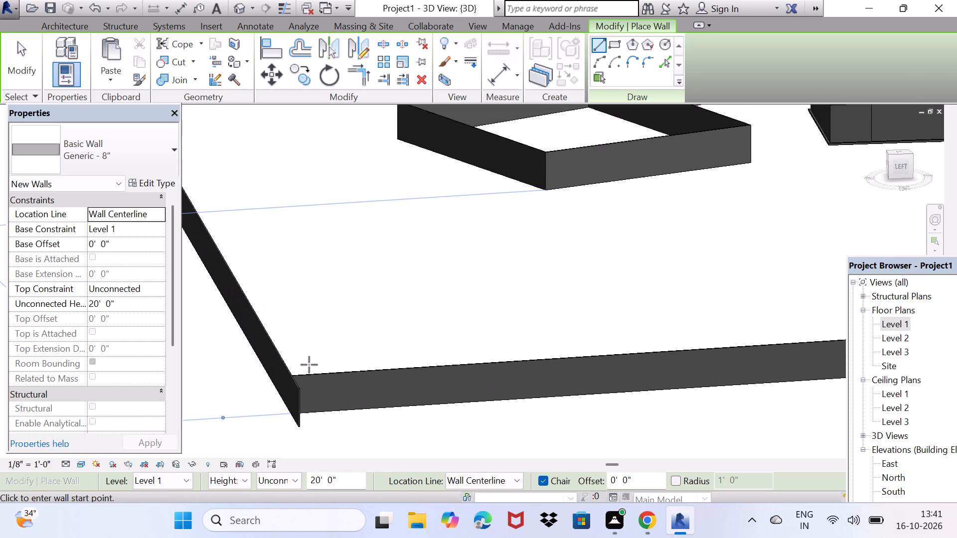
middle_click_drag(305, 374, 237, 345)
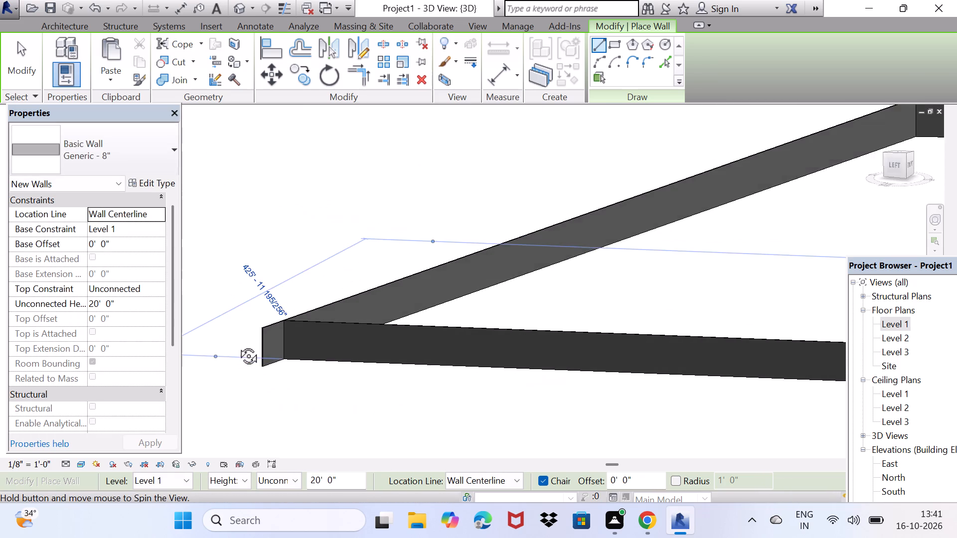
middle_click_drag(237, 345, 236, 344)
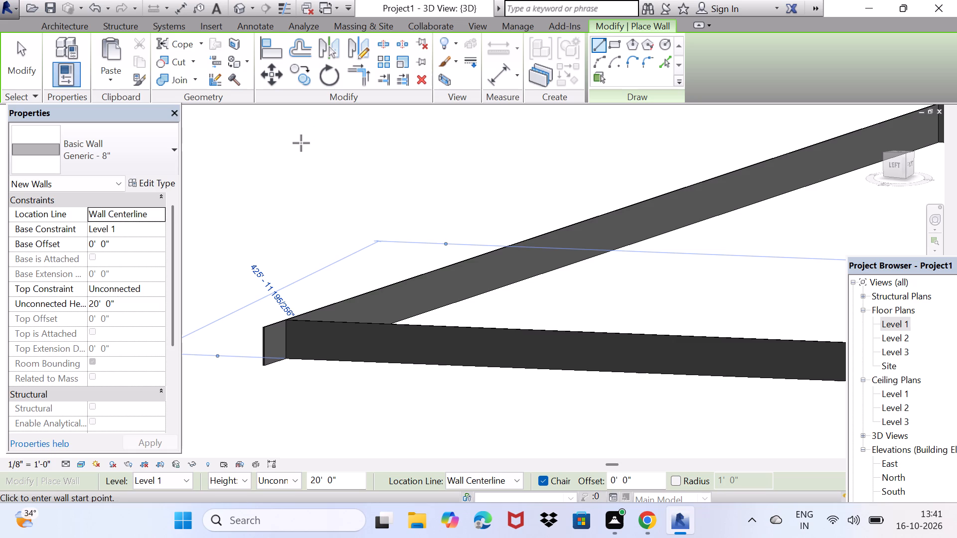
left_click(239, 64)
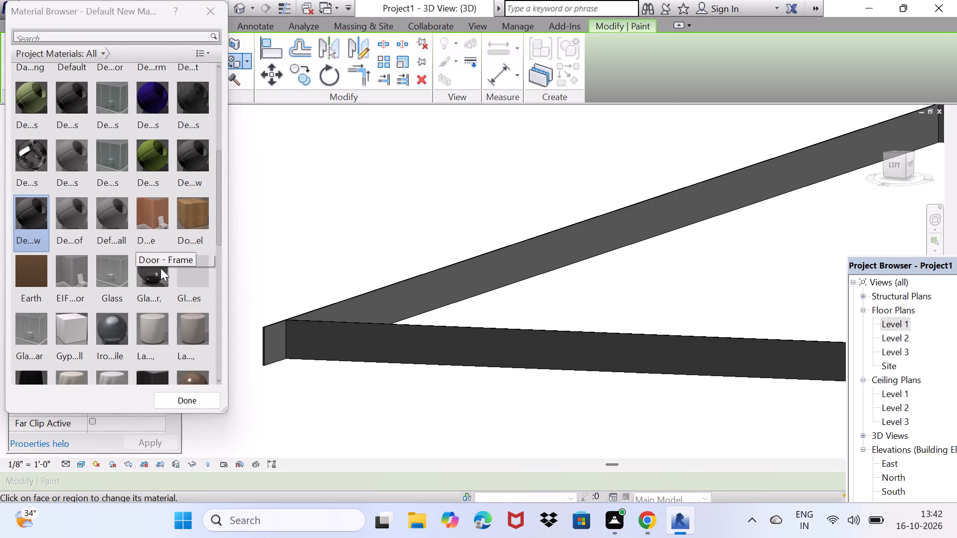
left_click(160, 268)
left_click(326, 342)
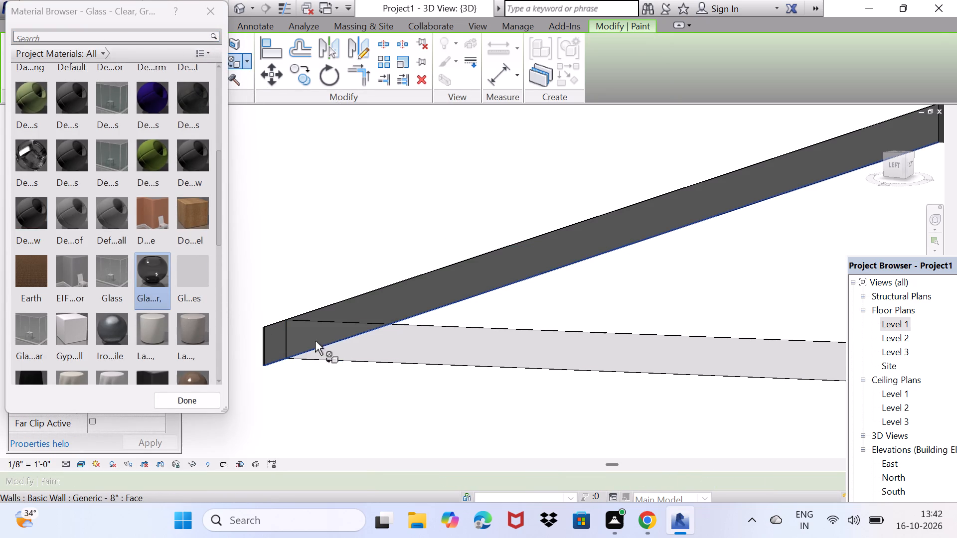
Paint the visible face of the perimeter's north wall with the Glass material.
left_click(105, 270)
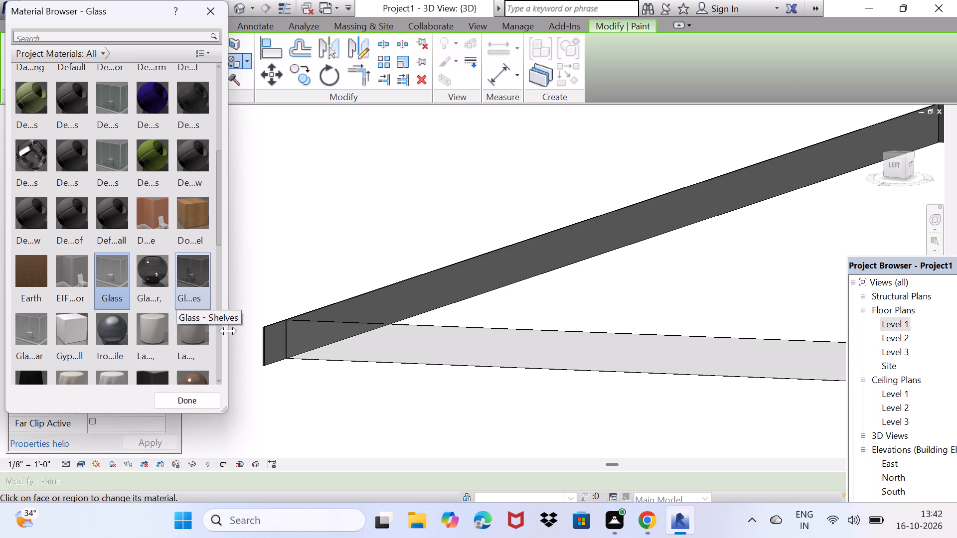
left_click(275, 349)
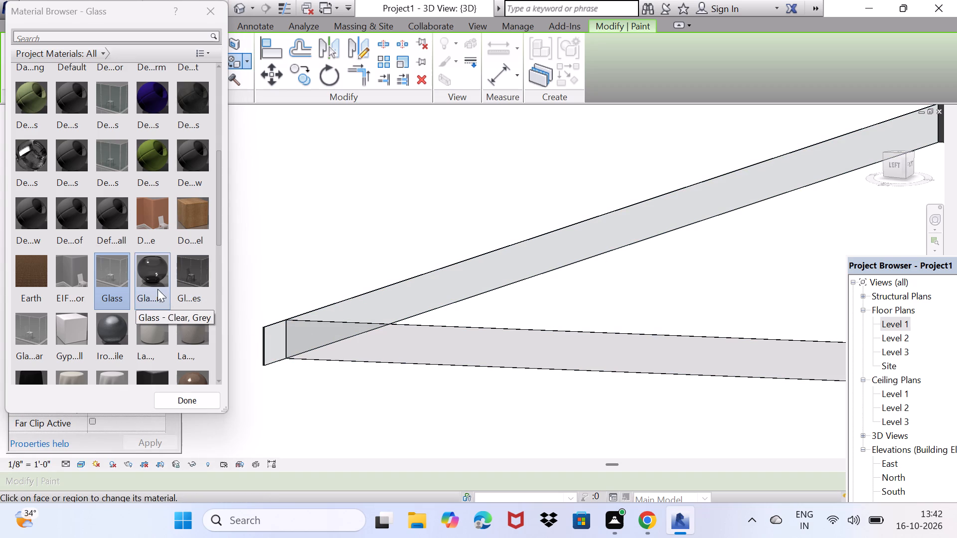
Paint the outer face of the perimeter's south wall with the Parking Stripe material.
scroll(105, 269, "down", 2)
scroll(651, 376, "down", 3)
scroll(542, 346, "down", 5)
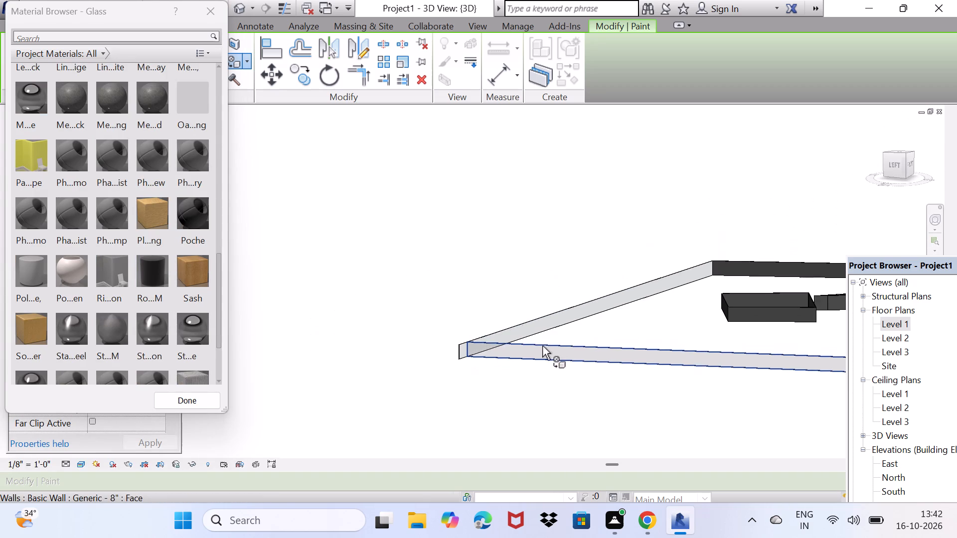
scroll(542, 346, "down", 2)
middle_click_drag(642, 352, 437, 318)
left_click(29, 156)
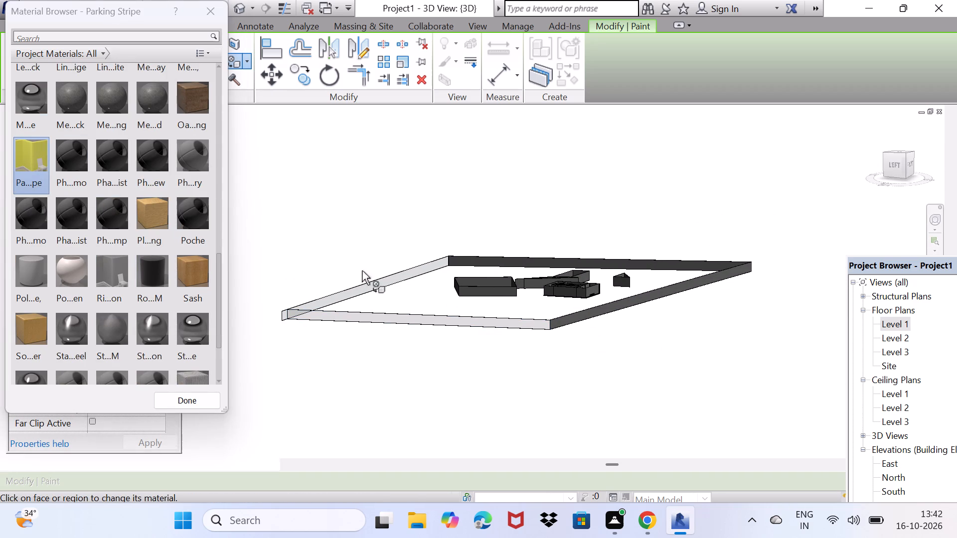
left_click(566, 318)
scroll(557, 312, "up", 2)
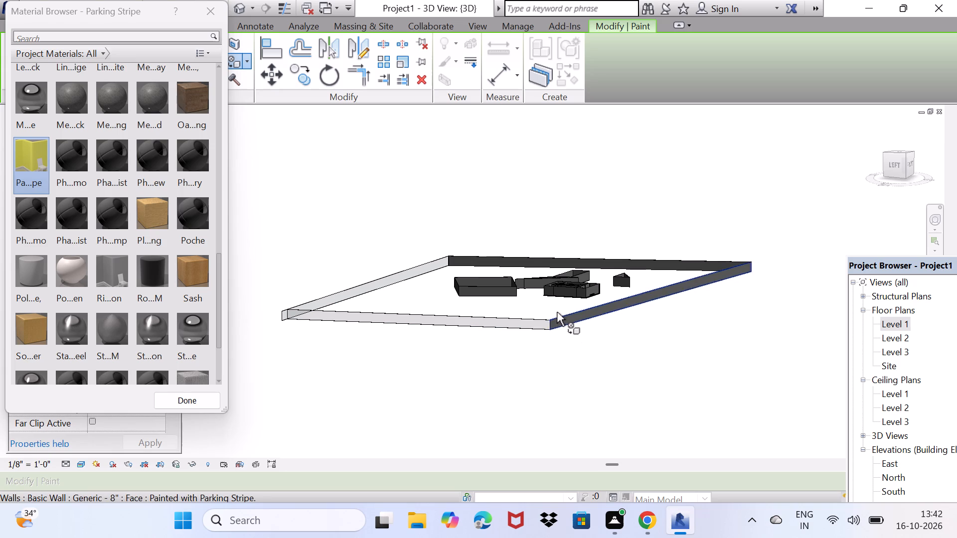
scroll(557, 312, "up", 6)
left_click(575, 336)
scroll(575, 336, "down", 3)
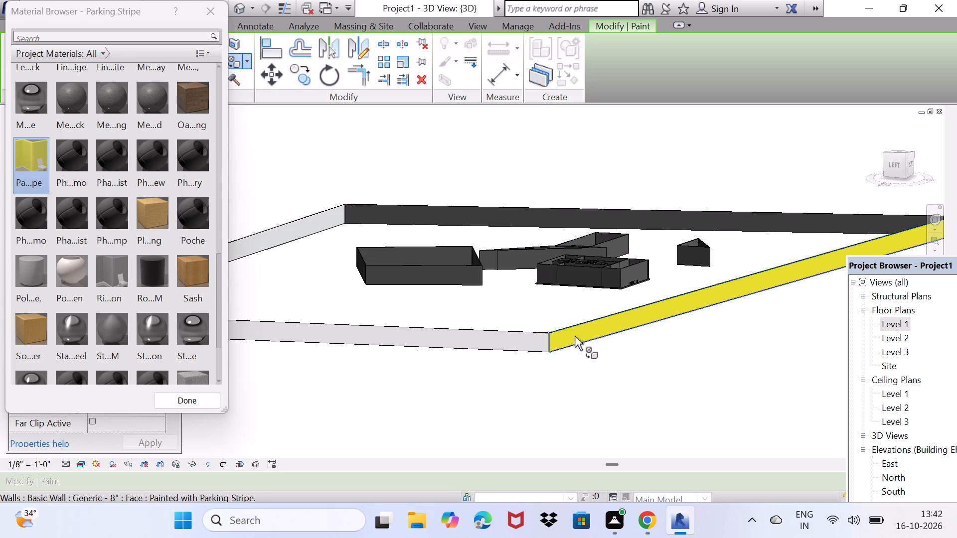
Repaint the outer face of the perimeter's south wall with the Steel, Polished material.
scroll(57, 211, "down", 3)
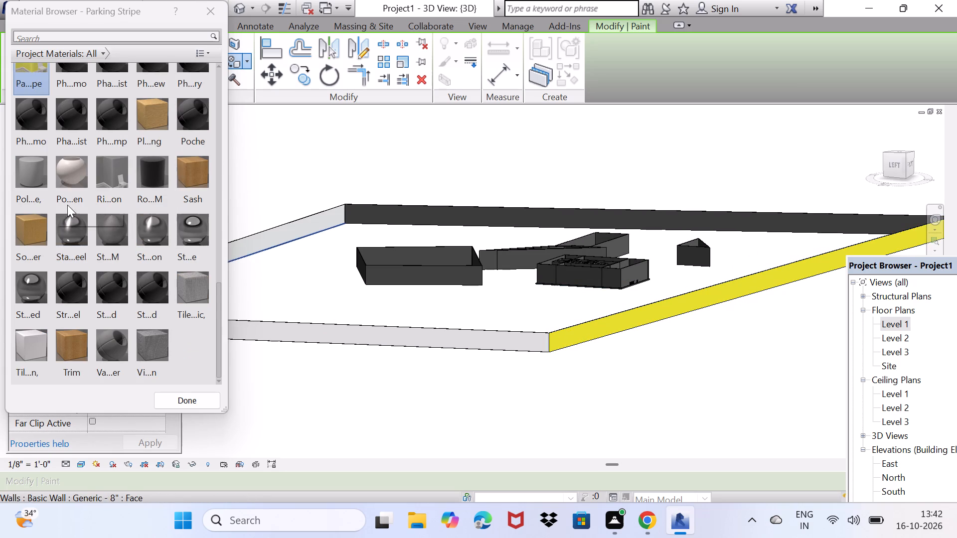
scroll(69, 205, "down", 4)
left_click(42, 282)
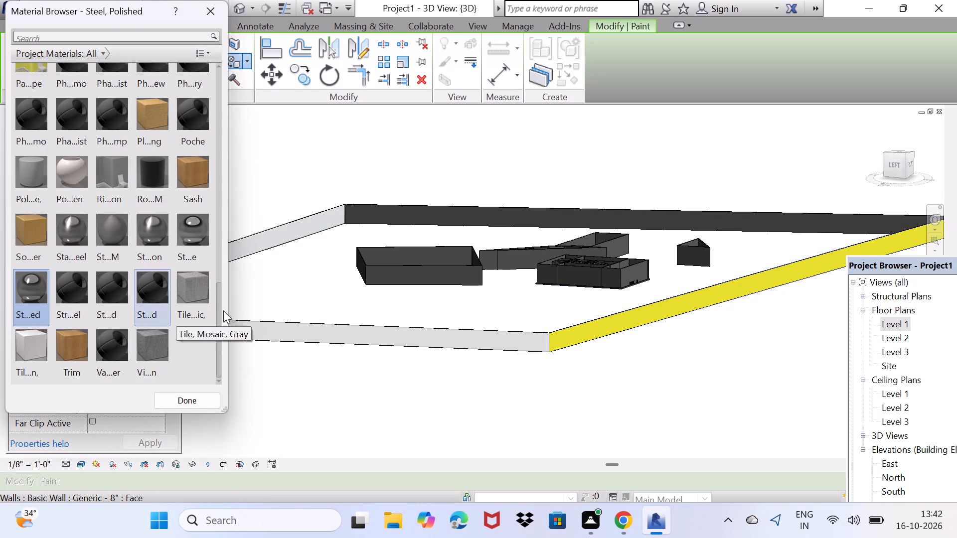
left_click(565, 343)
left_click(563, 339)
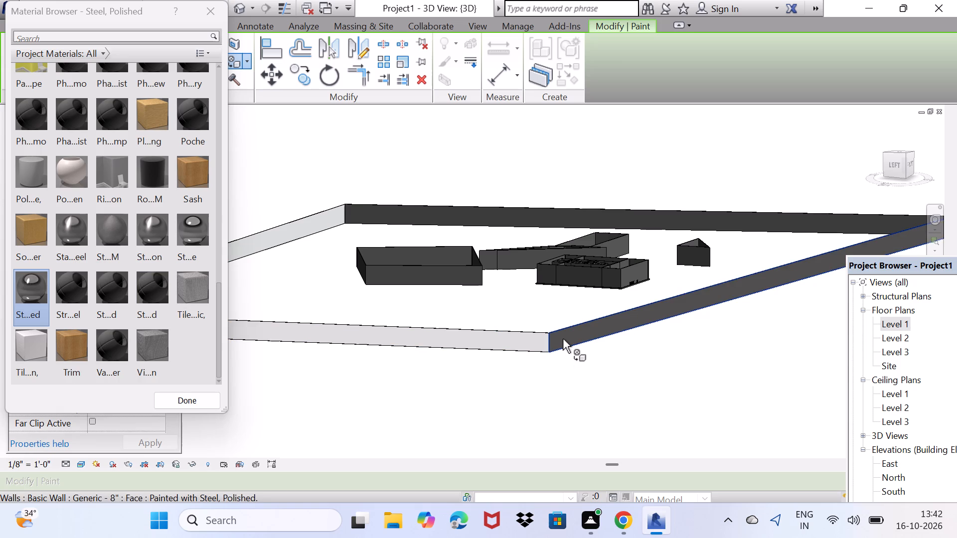
Paint the outer face of the perimeter's south wall with the Steel, Chrome Plated material.
scroll(563, 338, "up", 7)
scroll(539, 337, "down", 7)
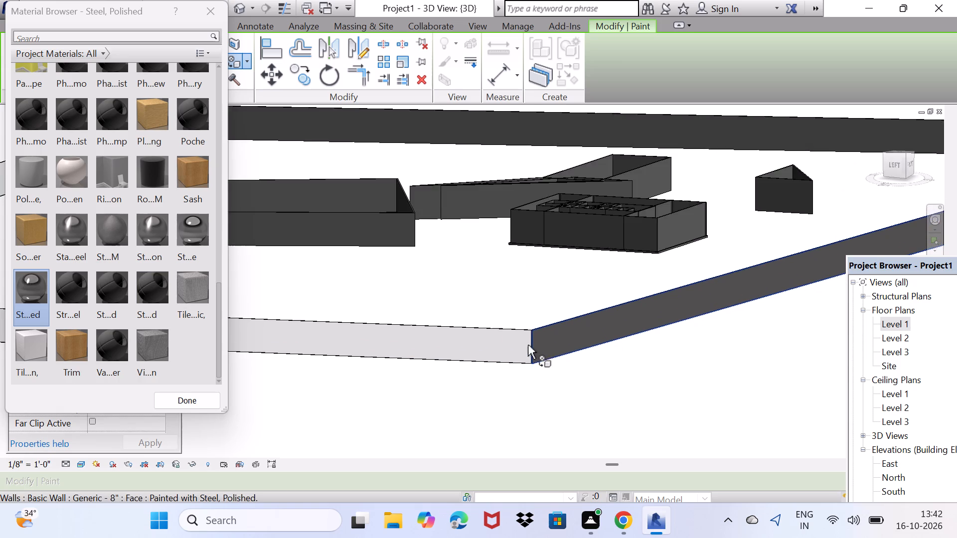
scroll(522, 347, "down", 3)
scroll(129, 238, "down", 3)
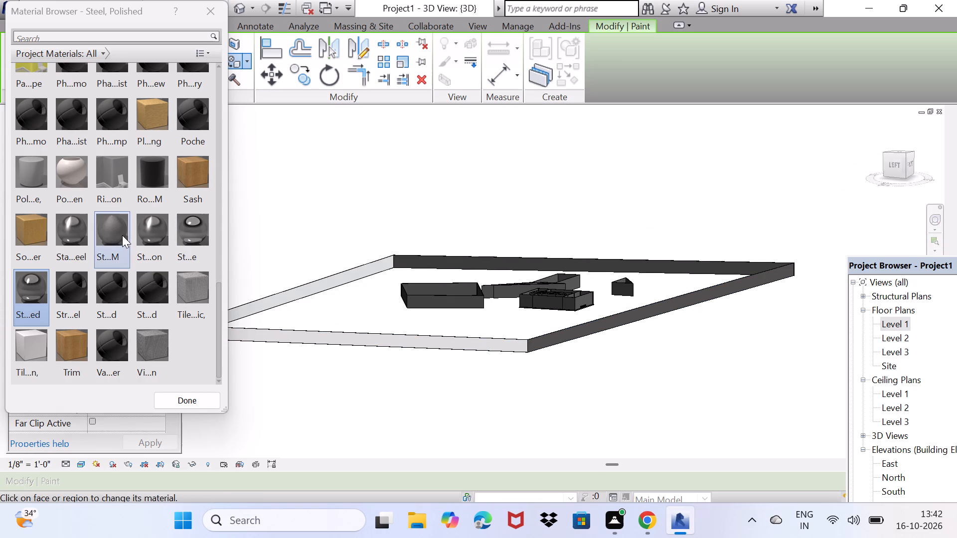
left_click(194, 226)
left_click(562, 339)
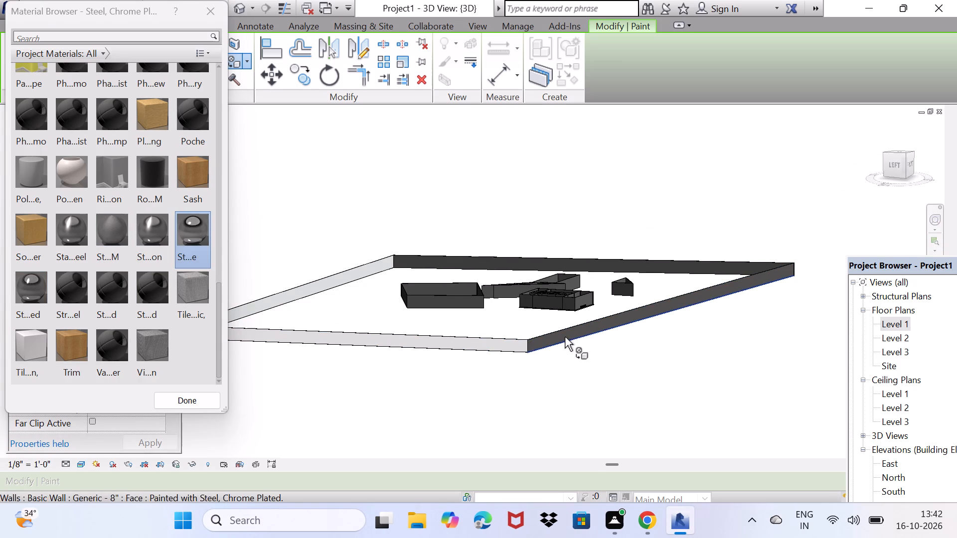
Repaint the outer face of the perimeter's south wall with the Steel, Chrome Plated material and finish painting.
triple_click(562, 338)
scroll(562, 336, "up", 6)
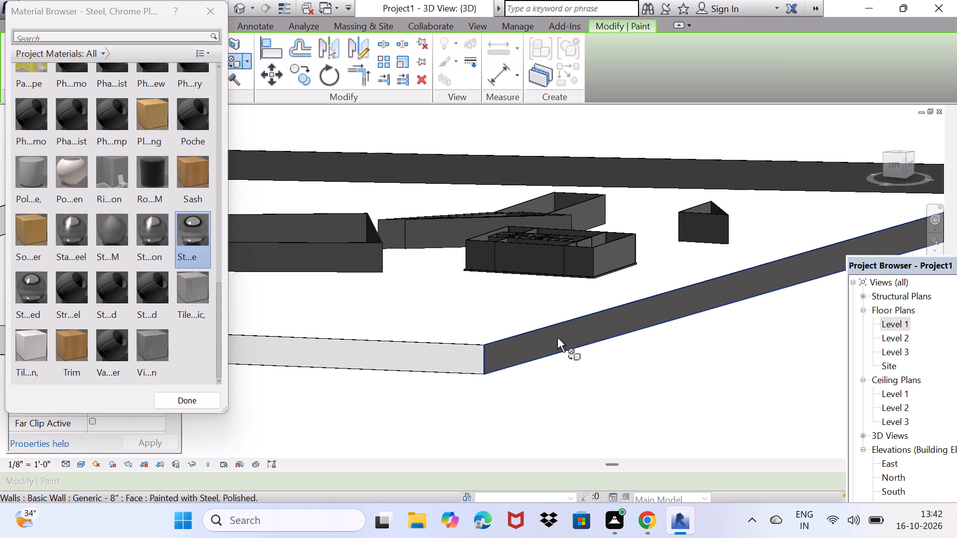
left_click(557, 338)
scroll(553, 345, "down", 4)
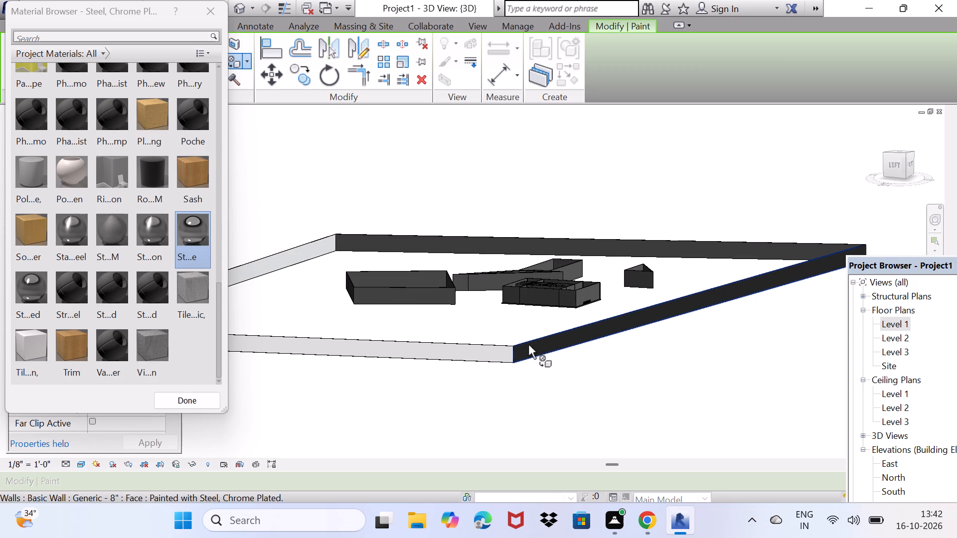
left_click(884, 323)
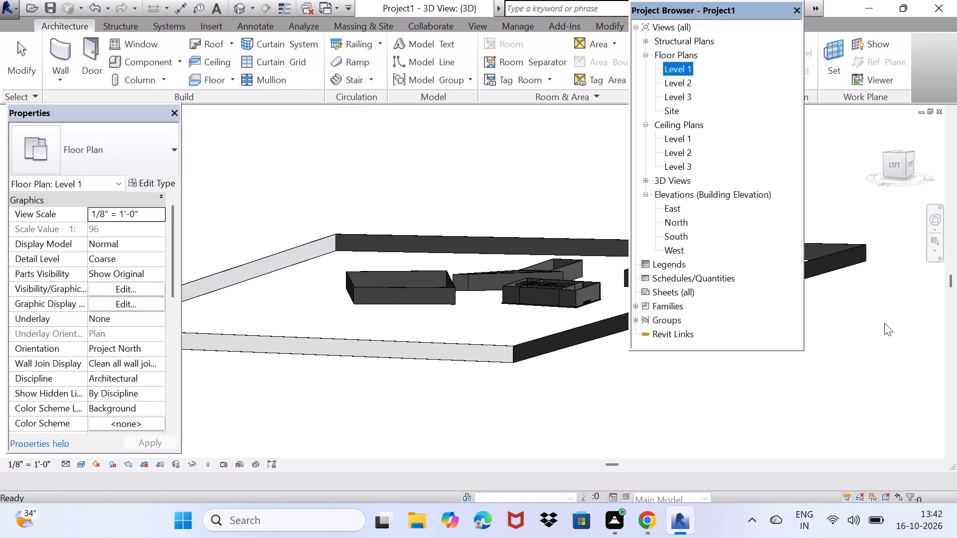
Examine the perimeter wall and the enclosures inside it from above in the 3D view.
left_click_drag(725, 5, 840, 312)
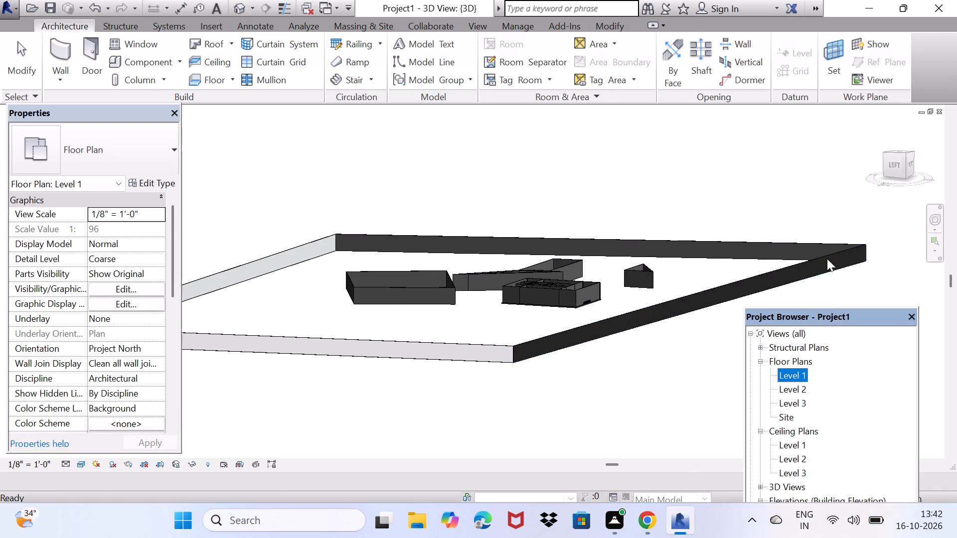
scroll(492, 265, "down", 5)
middle_click_drag(479, 287, 484, 296)
scroll(484, 296, "down", 1, "shift")
middle_click_drag(484, 296, 507, 345)
middle_click_drag(492, 312, 540, 404, "shift")
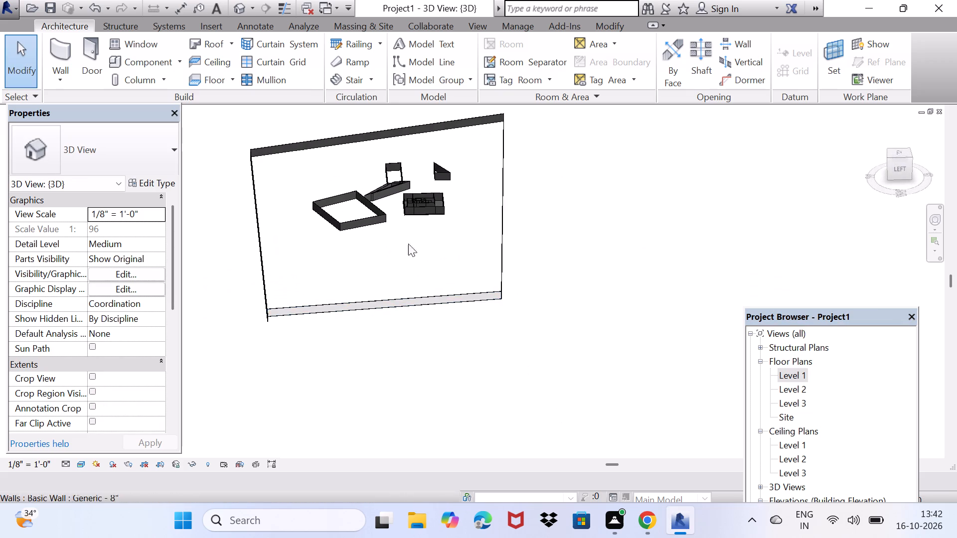
middle_click_drag(405, 236, 430, 274, "shift")
scroll(268, 175, "up", 2)
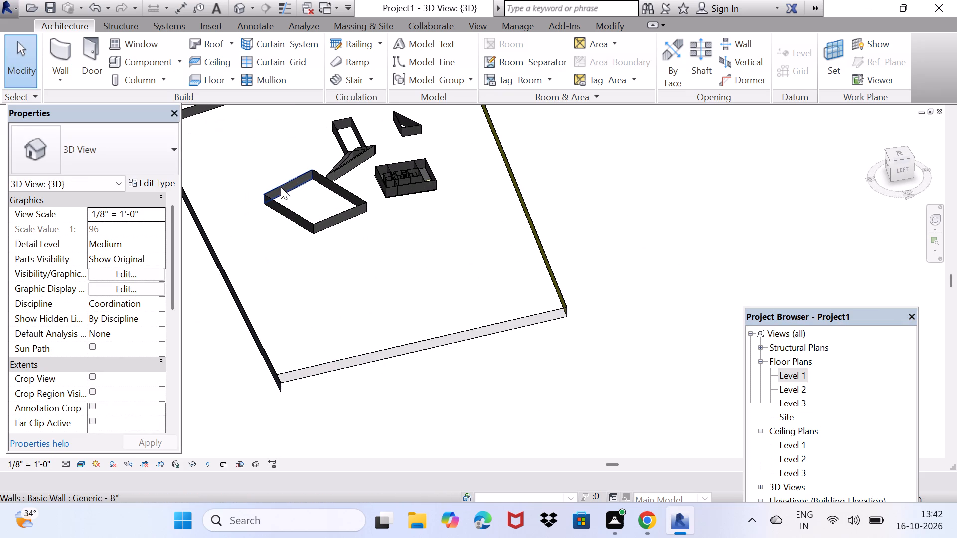
scroll(285, 185, "down", 4)
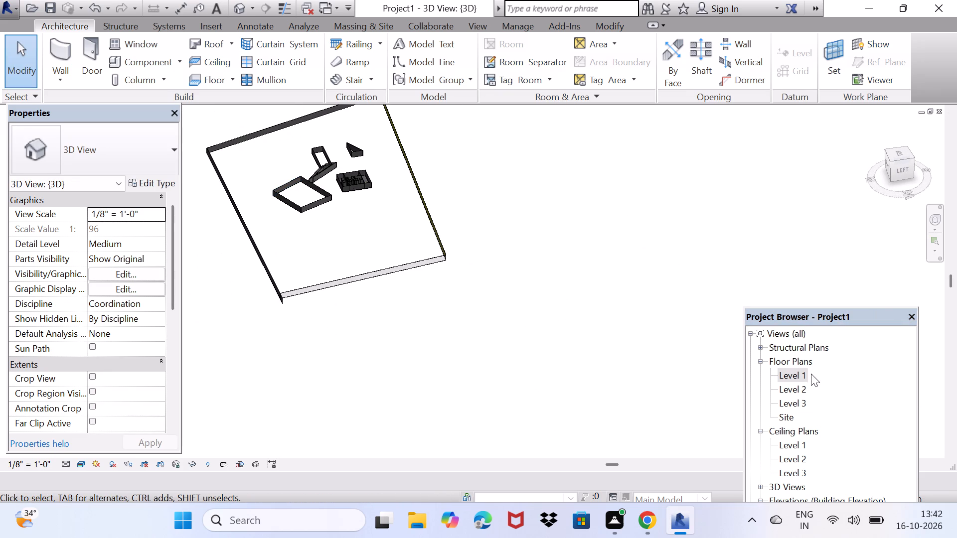
Open the Level 1 floor plan.
double_click(811, 374)
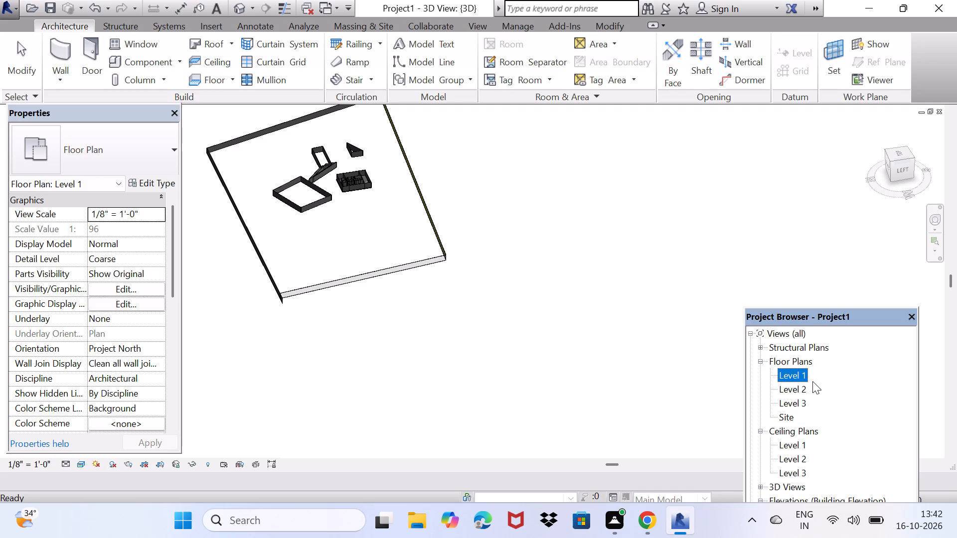
double_click(802, 378)
Delete the slanted walls of the wedge northeast of the house, between the tilted square and the rectangular enclosure.
scroll(481, 301, "down", 10)
middle_click(484, 299)
scroll(482, 300, "down", 3)
middle_click_drag(474, 300, 388, 303)
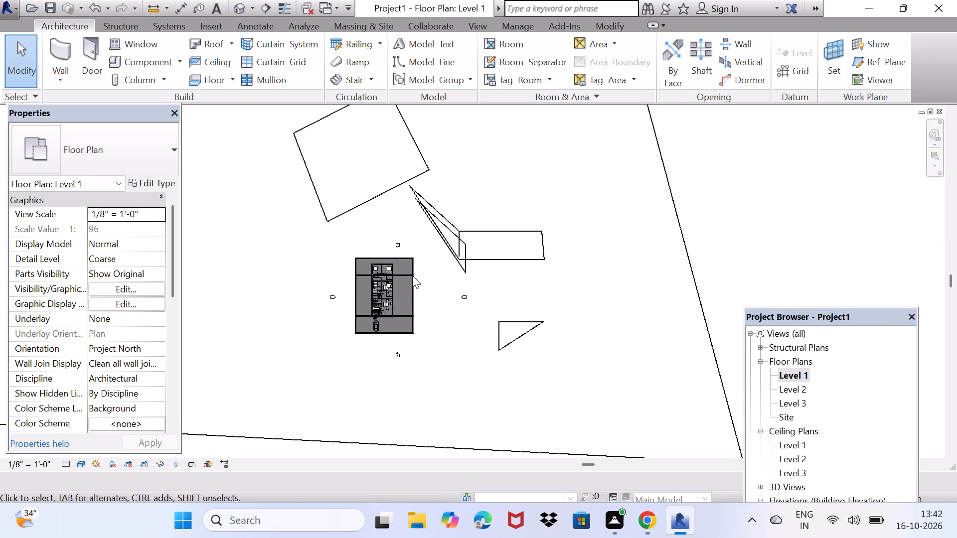
left_click(444, 238)
key("Delete")
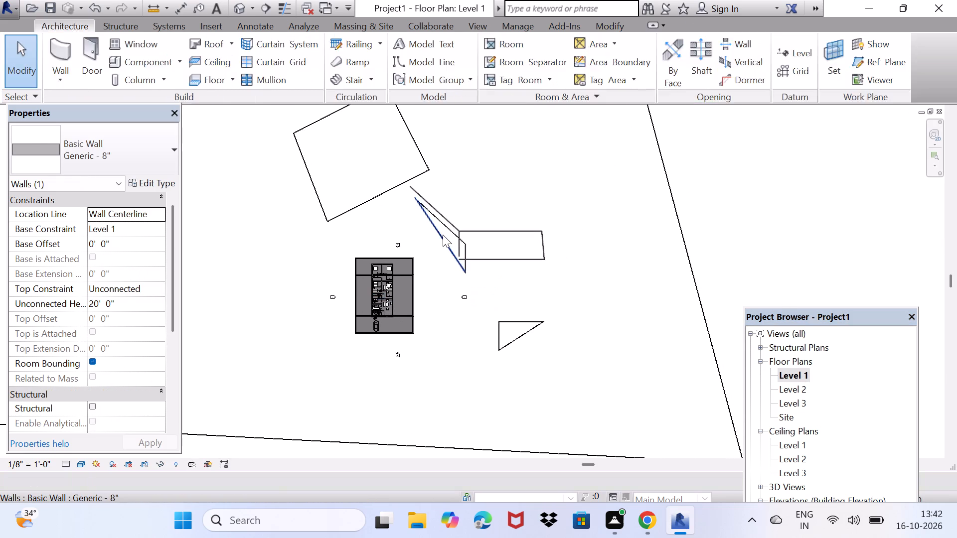
left_click(443, 235)
key("Delete")
left_click(454, 222)
key("Delete")
left_click(455, 234)
key("Delete")
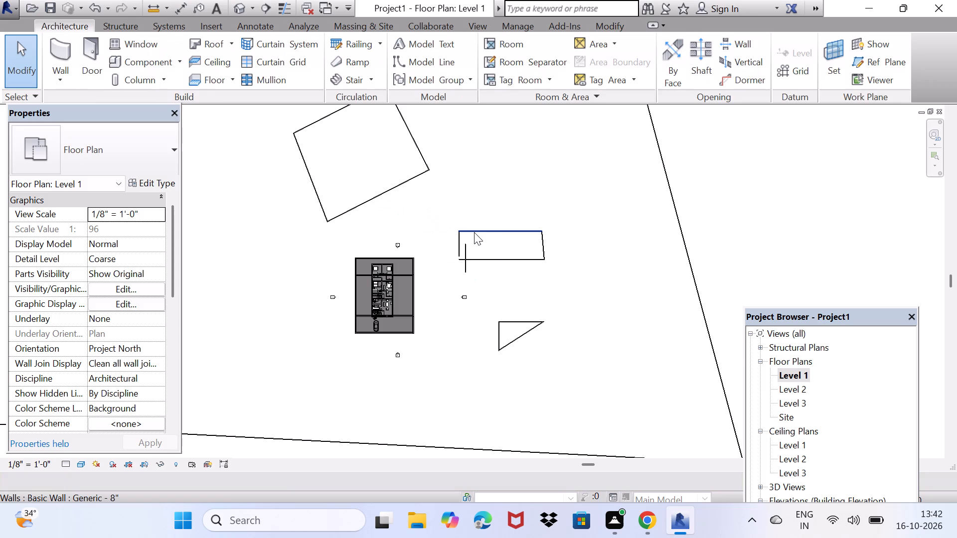
Delete the rectangular enclosure's walls northeast of the house, including the short wall crossing its west end.
left_click(475, 232)
key("Delete")
left_click(460, 246)
key("Delete")
left_click(465, 256)
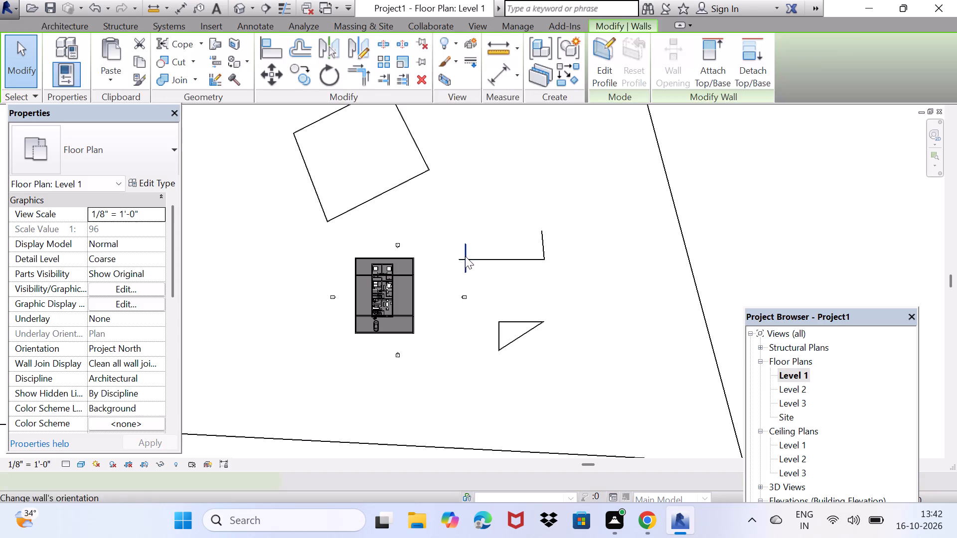
key("Delete")
left_click(472, 258)
key("Delete")
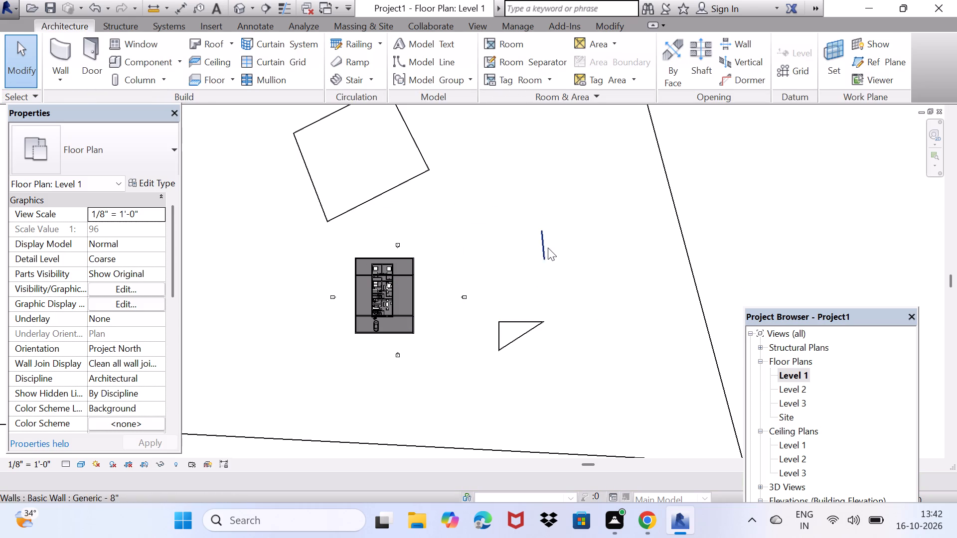
left_click(543, 249)
key("Delete")
Delete the three walls of the triangular enclosure southeast of the house.
left_click(526, 320)
key("Delete")
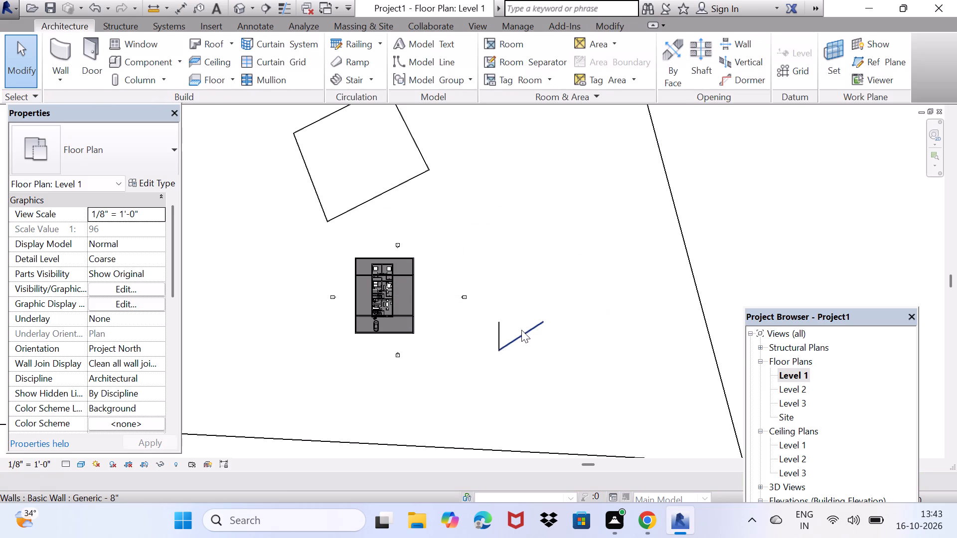
left_click(522, 329)
key("Delete")
left_click(499, 331)
key("Delete")
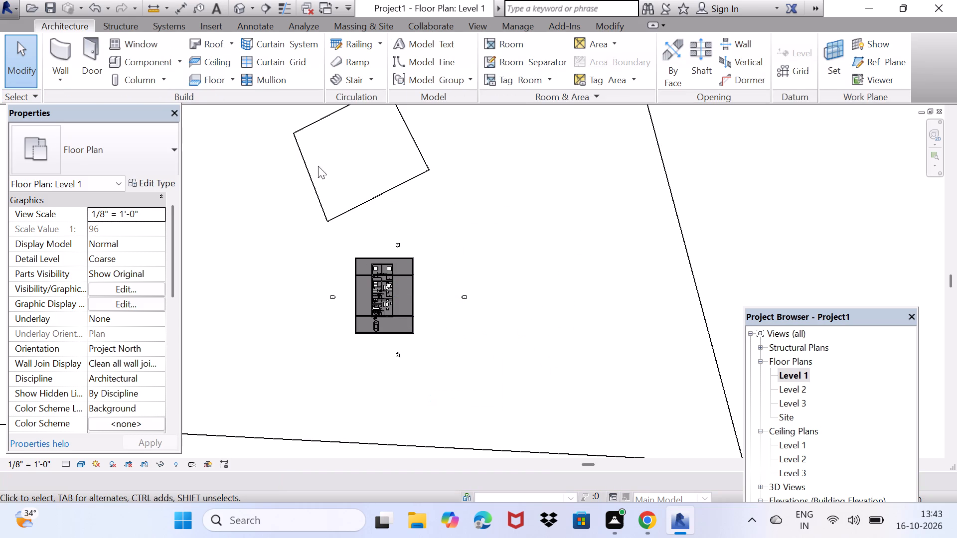
Delete the four walls of the tilted square enclosure north of the house.
left_click(305, 166)
key("Delete")
left_click(372, 193)
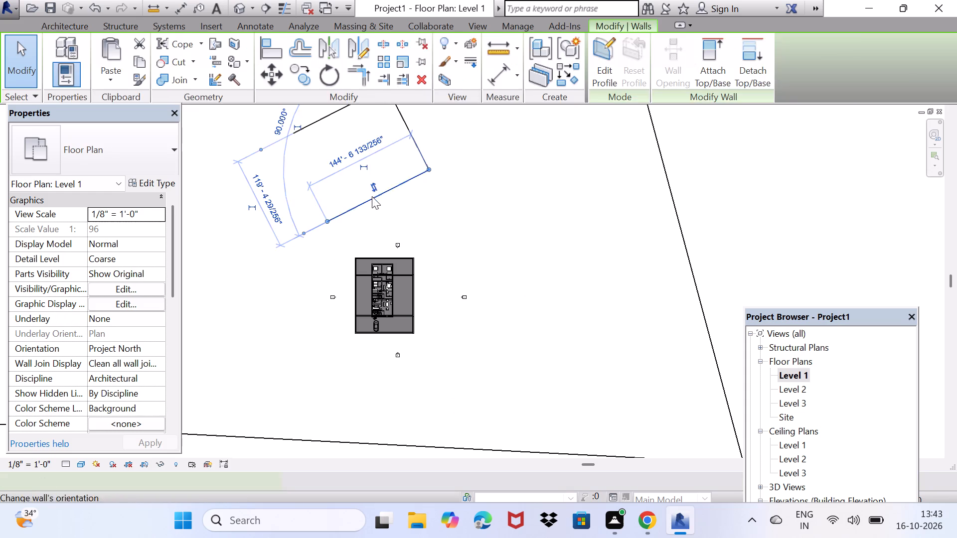
key("Delete")
middle_click_drag(346, 137, 342, 183)
key("Delete")
middle_click_drag(343, 161, 344, 190)
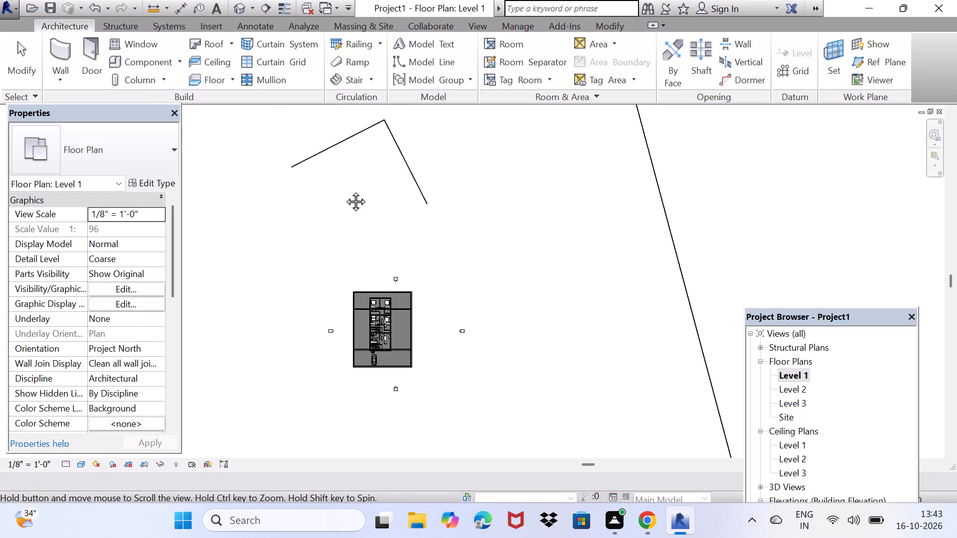
middle_click_drag(344, 190, 344, 195)
left_click(340, 150)
key("Delete")
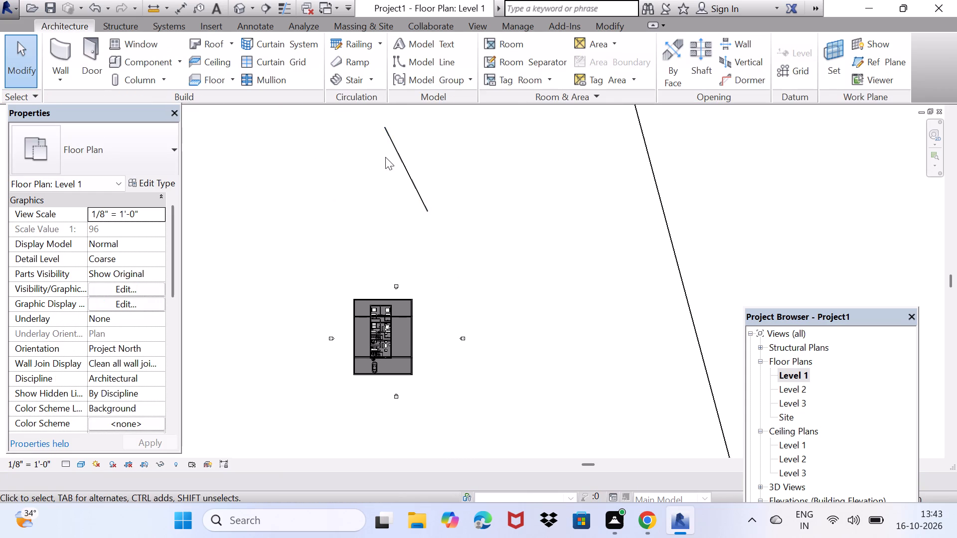
key("Delete")
left_click(392, 155)
key("Delete")
Delete the four walls of the large perimeter around the house.
scroll(403, 156, "down", 7)
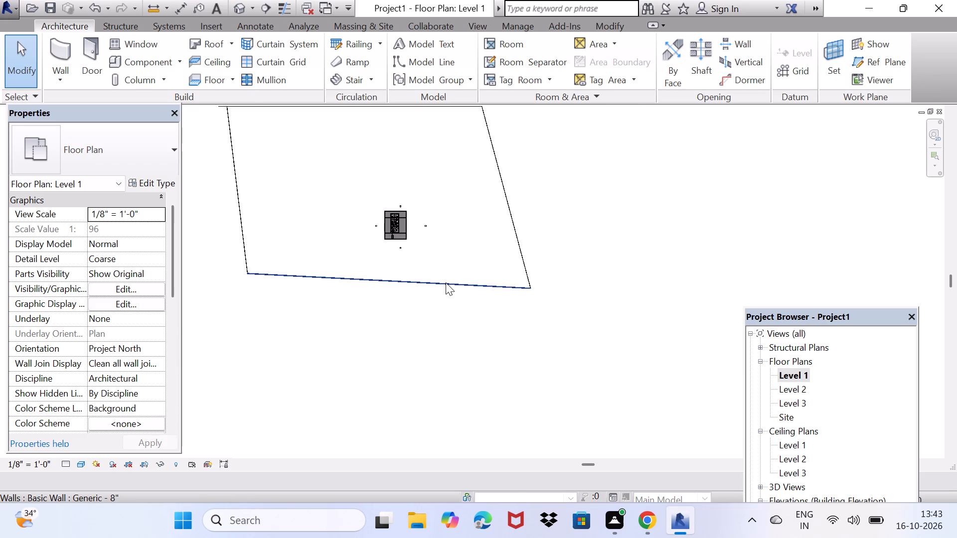
left_click(446, 282)
key("Delete")
left_click(523, 260)
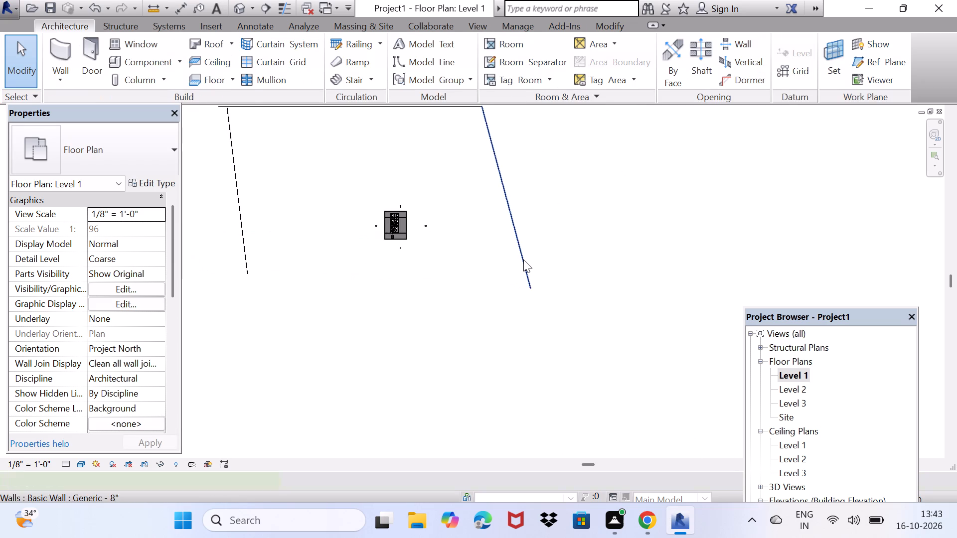
key("Delete")
left_click(248, 243)
key("Delete")
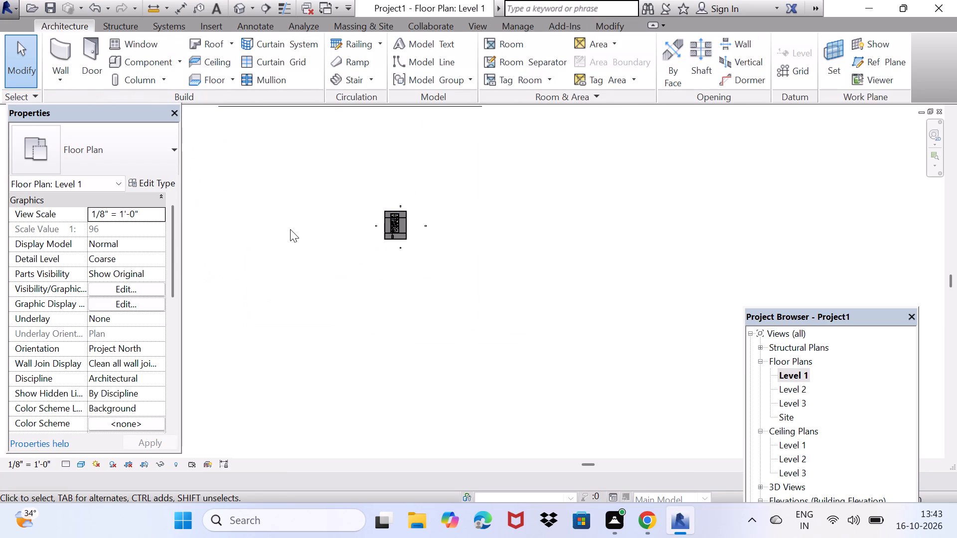
scroll(290, 229, "down", 4)
key("Delete")
middle_click_drag(312, 206, 303, 252)
left_click(321, 205)
key("Delete")
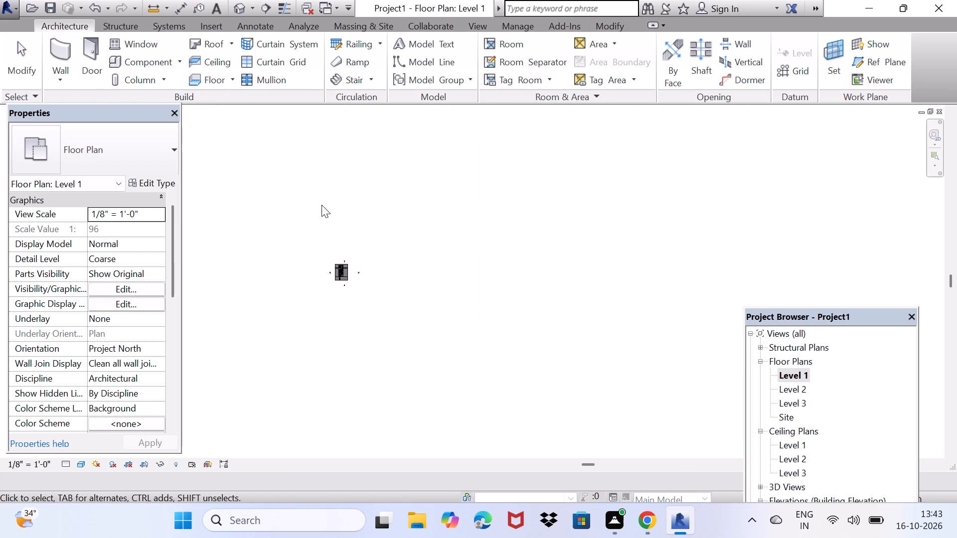
Examine the house and its walled plot on the Level 1 floor plan.
scroll(354, 334, "up", 5)
scroll(331, 233, "up", 3)
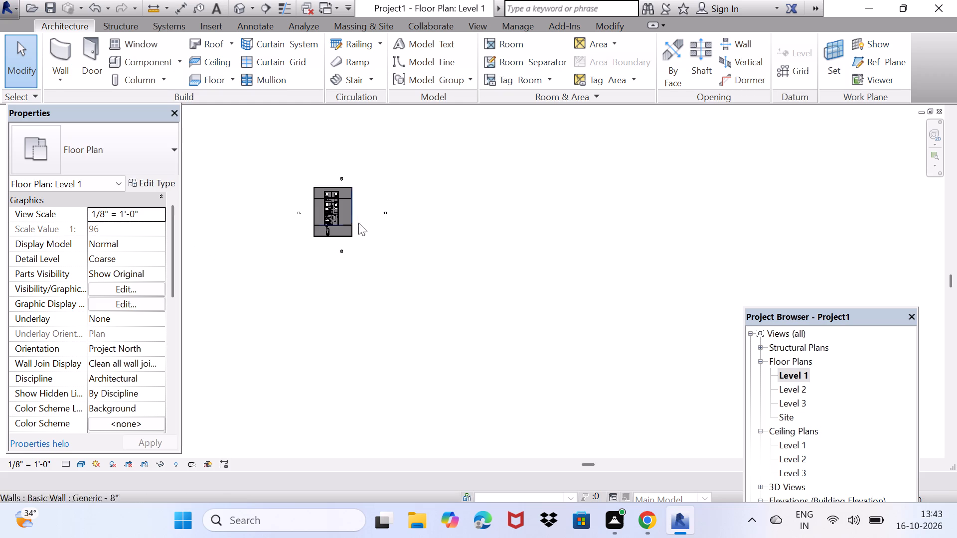
scroll(354, 229, "up", 3)
middle_click_drag(328, 229, 483, 368)
scroll(466, 330, "up", 3)
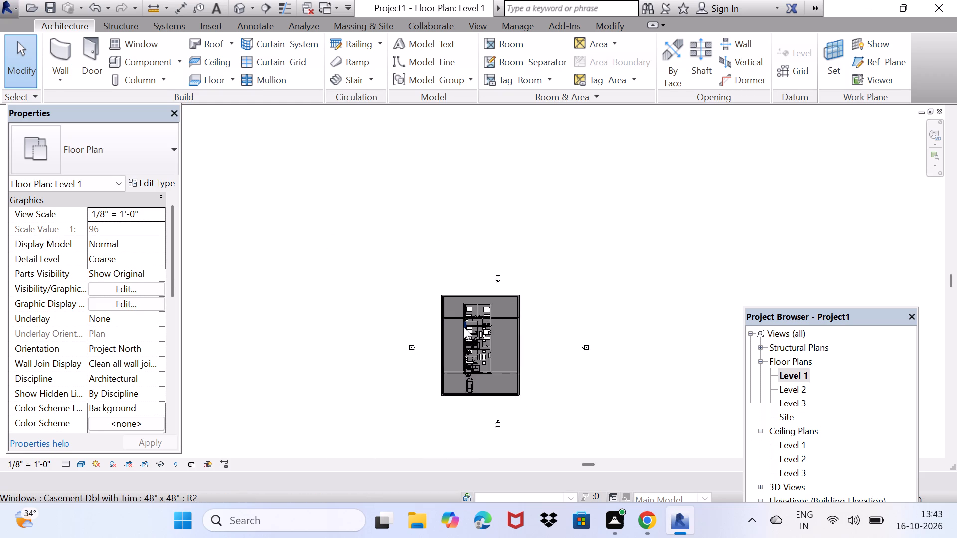
scroll(499, 373, "up", 4)
scroll(477, 337, "up", 1)
middle_click_drag(473, 327, 471, 250)
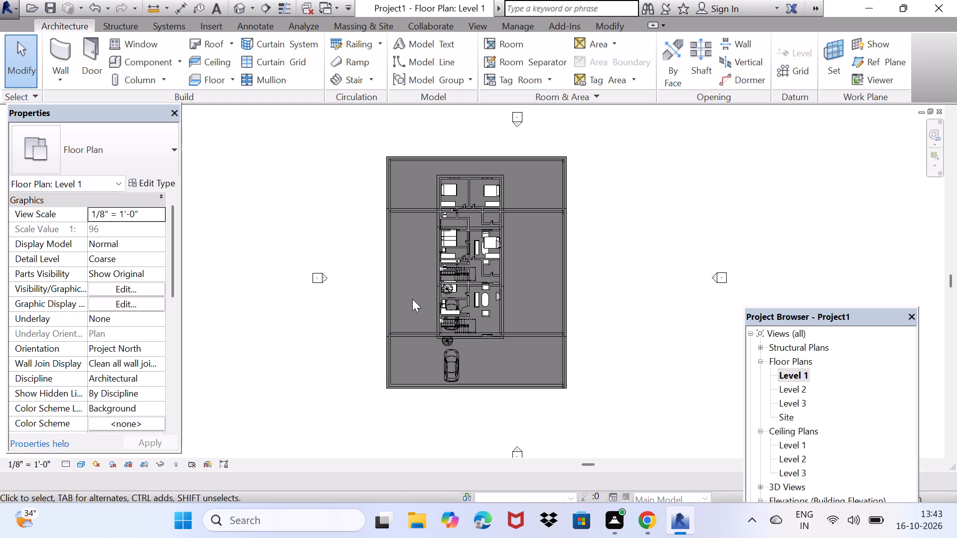
Nudge the RPC Beetle car in front of the house about 1 foot north and slightly west.
scroll(480, 308, "up", 2)
middle_click_drag(462, 400, 408, 341)
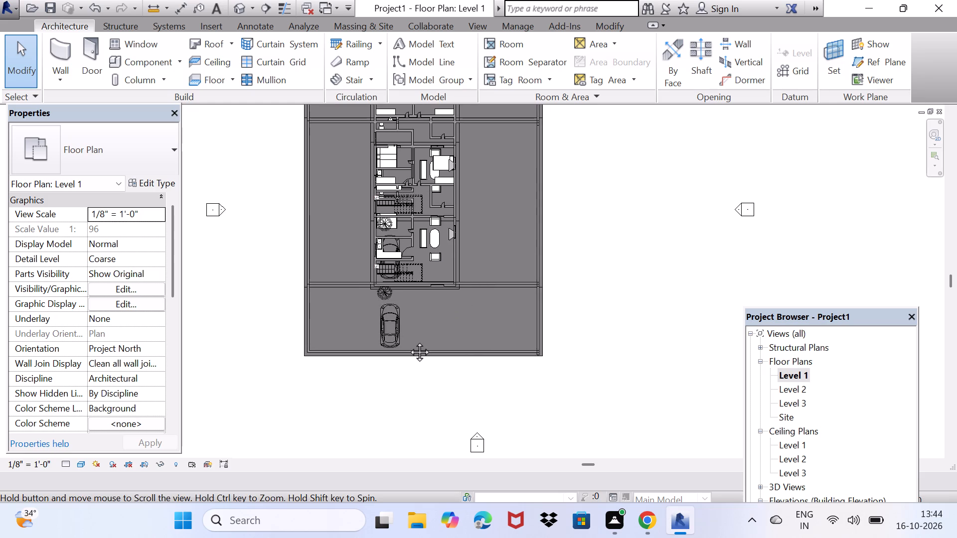
middle_click_drag(408, 341, 377, 322)
scroll(347, 304, "up", 3)
left_click(363, 303)
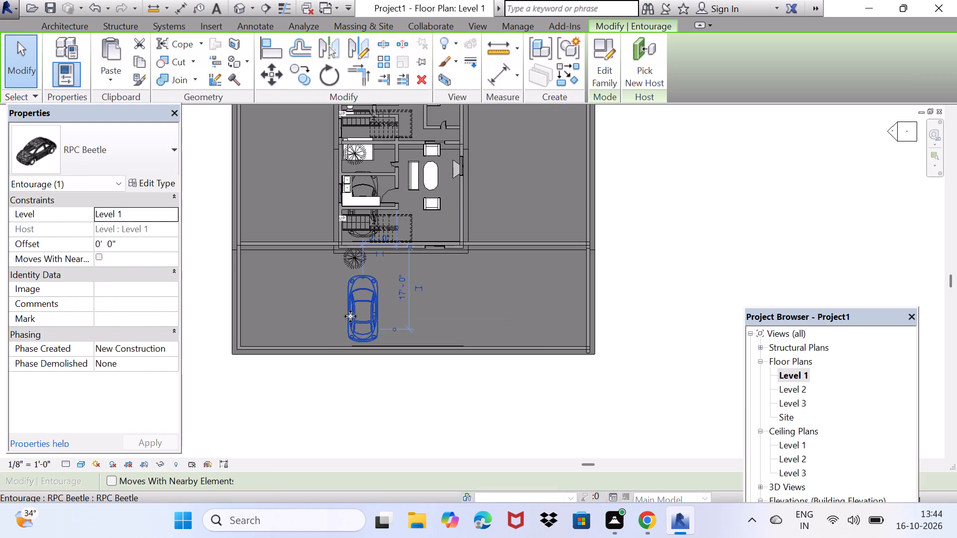
key("Right")
key("Right")
key("Right")
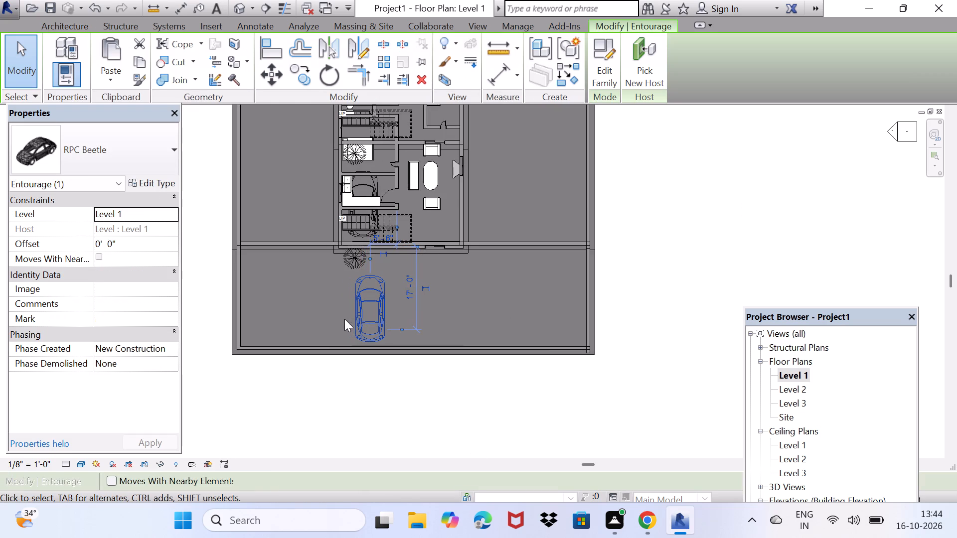
key("Up")
key("Up")
key("Left")
key("Left")
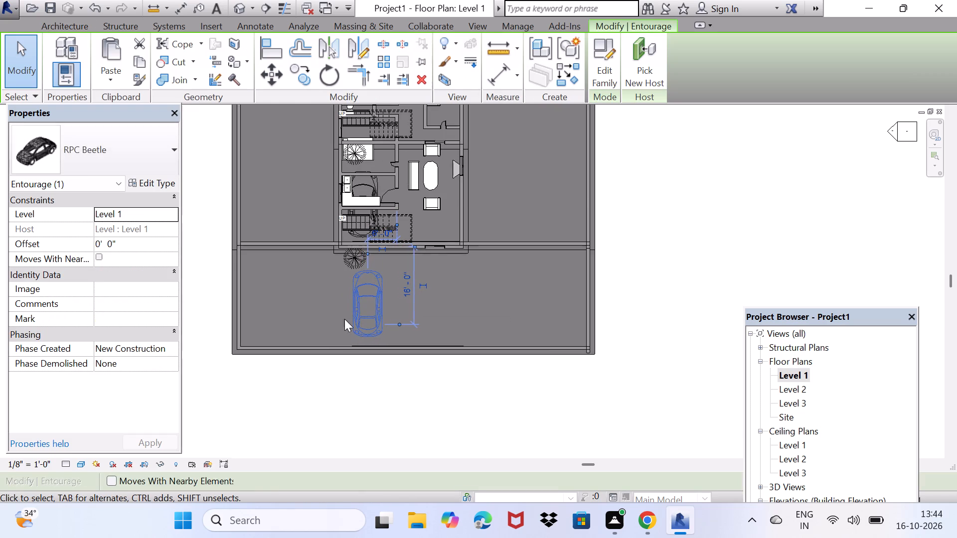
key("Left")
key("Left")
key("Left")
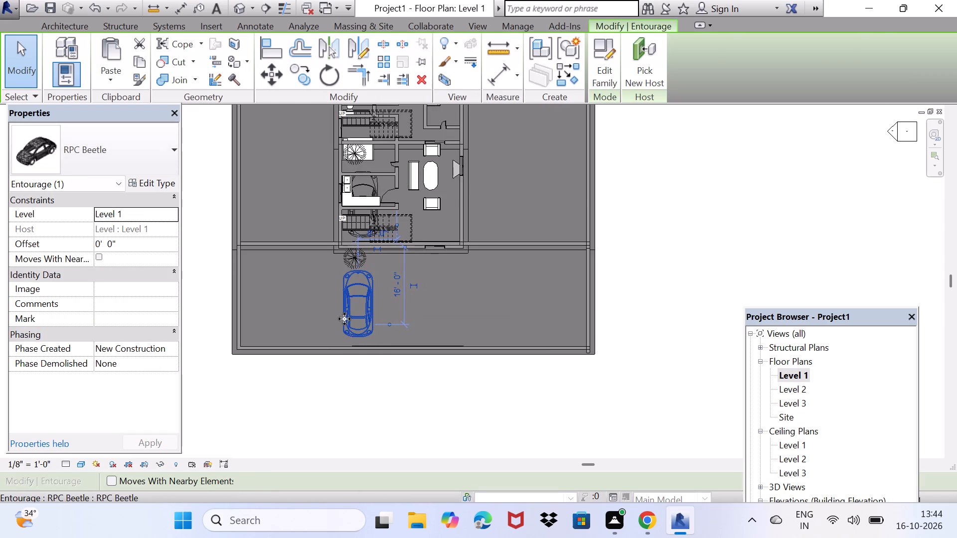
key("Escape")
Examine the house's rooms and front yard on the Level 1 floor plan.
scroll(281, 400, "down", 3)
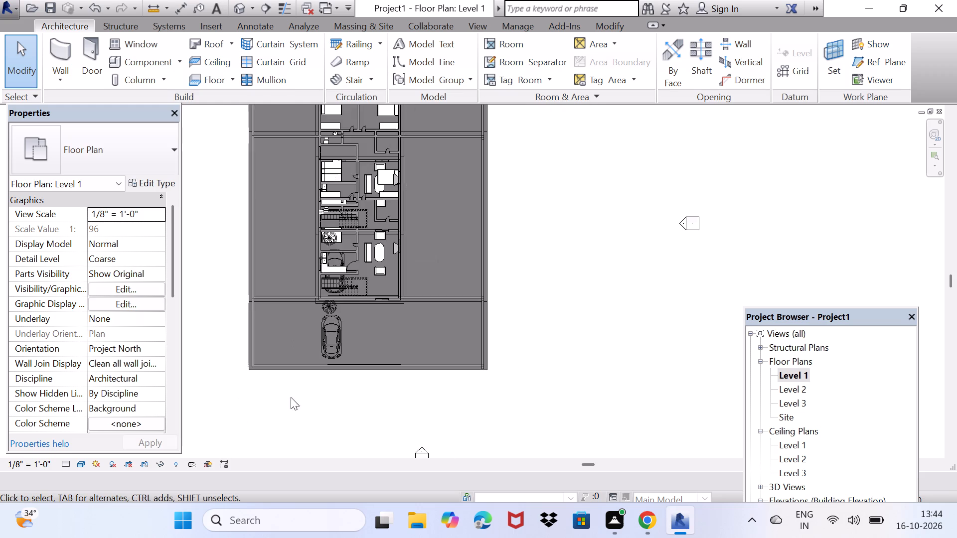
middle_click_drag(371, 423, 438, 443)
middle_click_drag(444, 400, 407, 439)
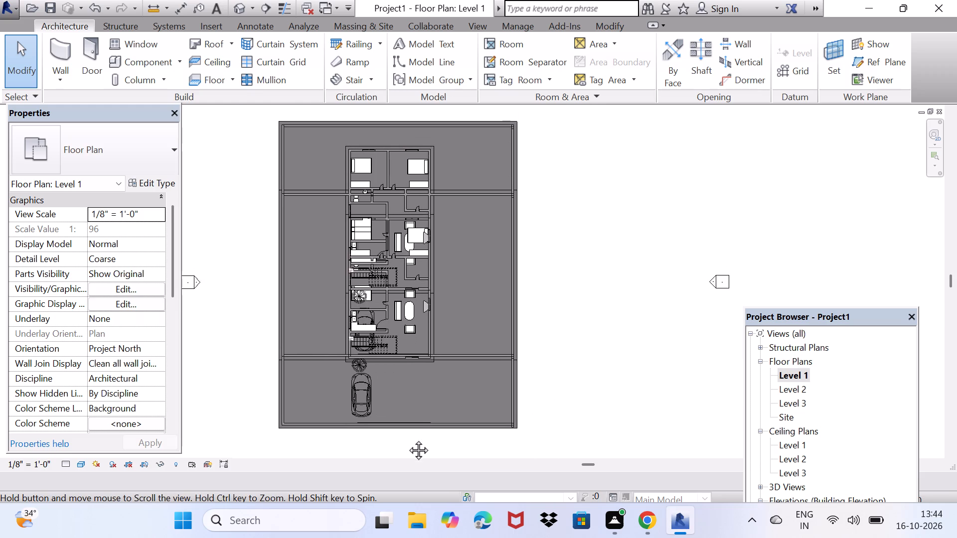
middle_click_drag(407, 439, 405, 426)
scroll(369, 373, "up", 1)
middle_click_drag(394, 338, 384, 357)
scroll(363, 340, "up", 2)
middle_click_drag(370, 323, 369, 332)
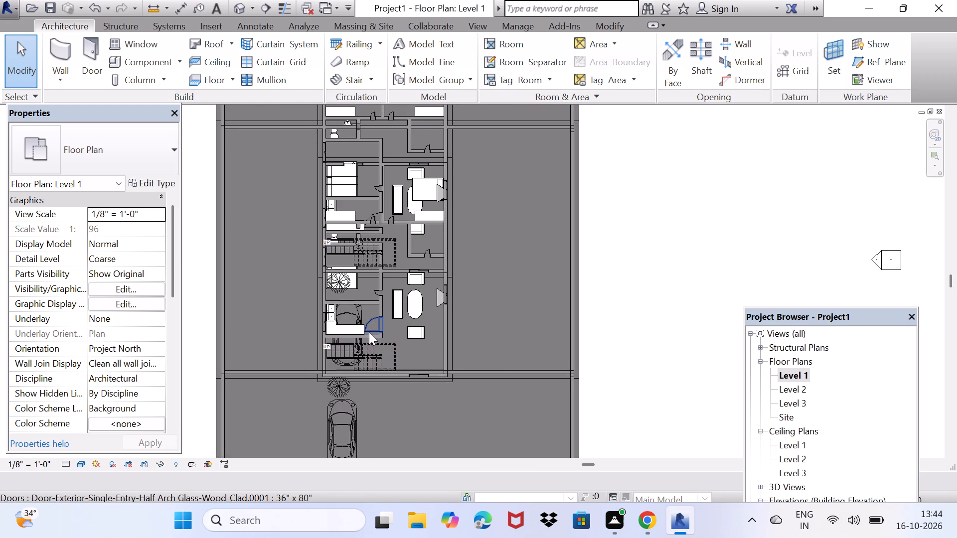
Undo the last nudge of the car in front of the house.
key("ctrl+z")
scroll(374, 287, "down", 3)
middle_click_drag(372, 290, 358, 310)
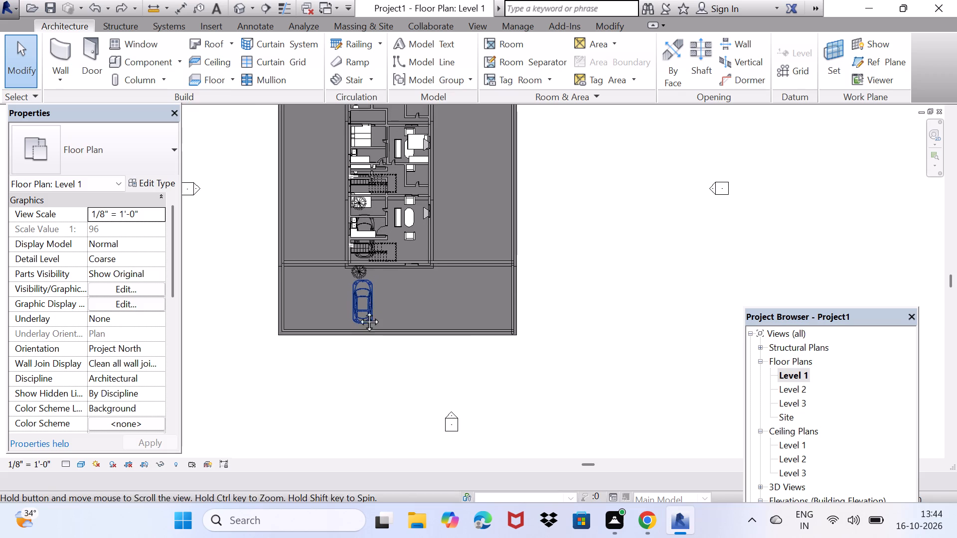
Undo the earlier nudges of the RPC Beetle car in front of the house.
middle_click_drag(358, 310, 337, 335)
key("ctrl+z")
key("ctrl+z")
key("ctrl+z")
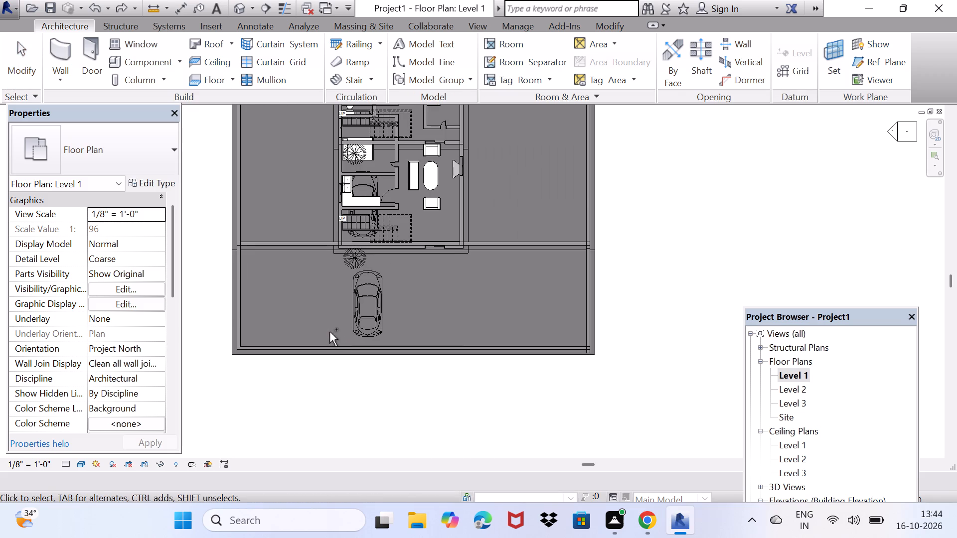
key("ctrl+z")
key("ctrl+z")
key("ctrl+z")
key("ctrl+z")
key("ctrl+z")
Undo the deletion of the long horizontal wall north of the house plot.
scroll(336, 311, "down", 2, "ctrl")
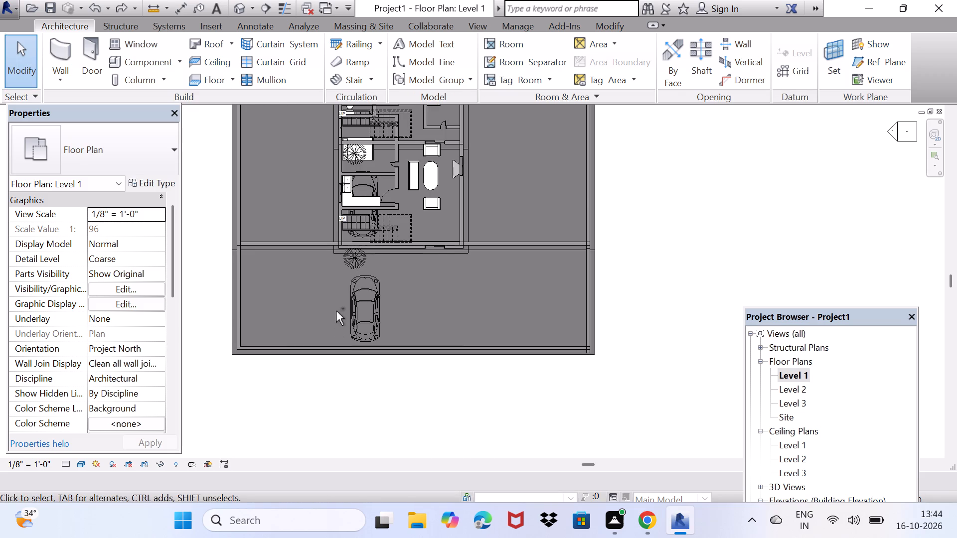
scroll(336, 311, "down", 2, "ctrl")
key("ctrl+z")
middle_click_drag(337, 307, 305, 382, "ctrl")
key("ctrl+z")
middle_click_drag(373, 287, 346, 340, "ctrl")
scroll(370, 293, "down", 1, "ctrl")
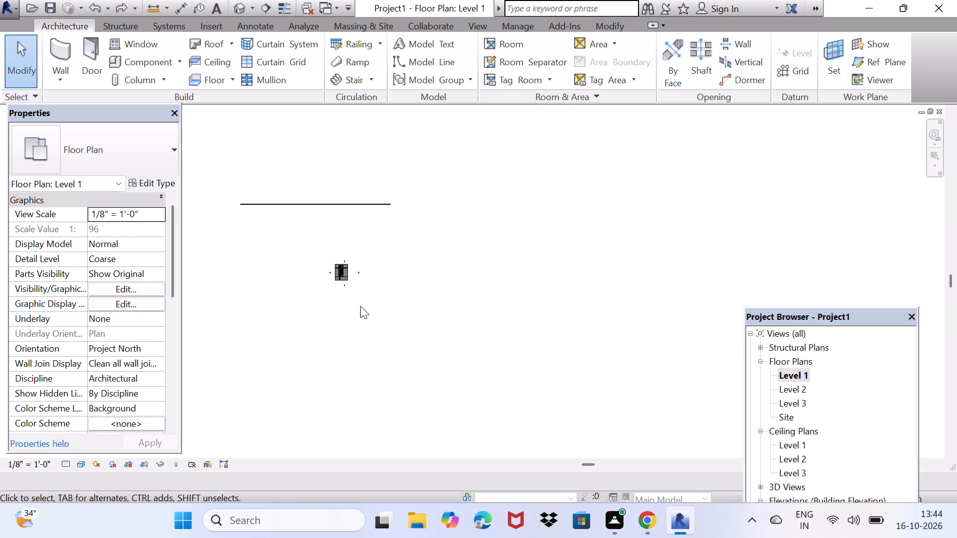
scroll(345, 273, "up", 19)
middle_click_drag(315, 314, 453, 421)
scroll(458, 406, "down", 4)
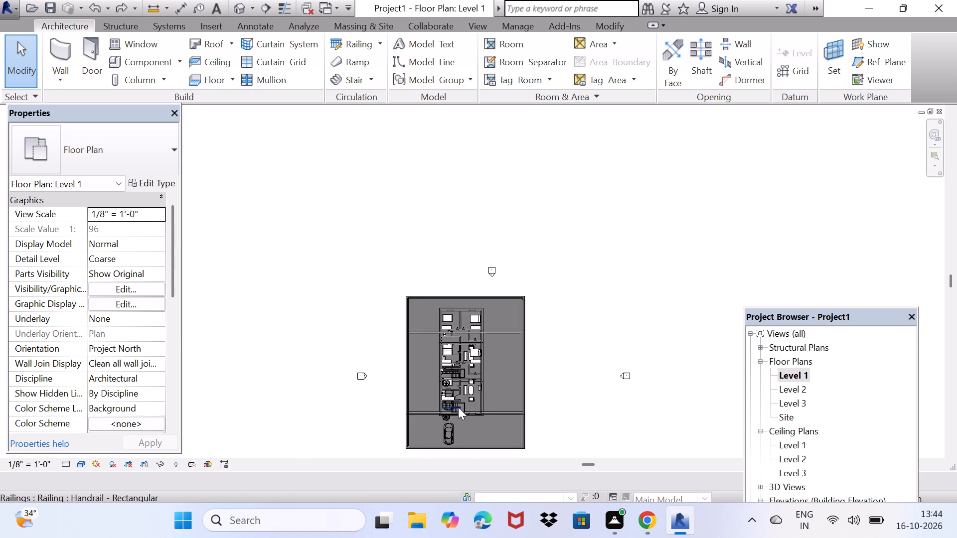
scroll(458, 407, "down", 11)
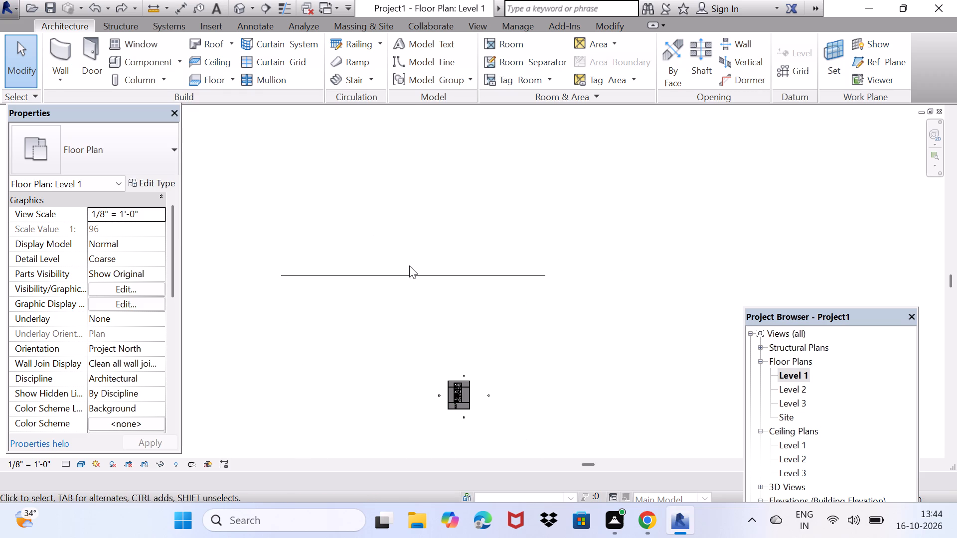
key("e")
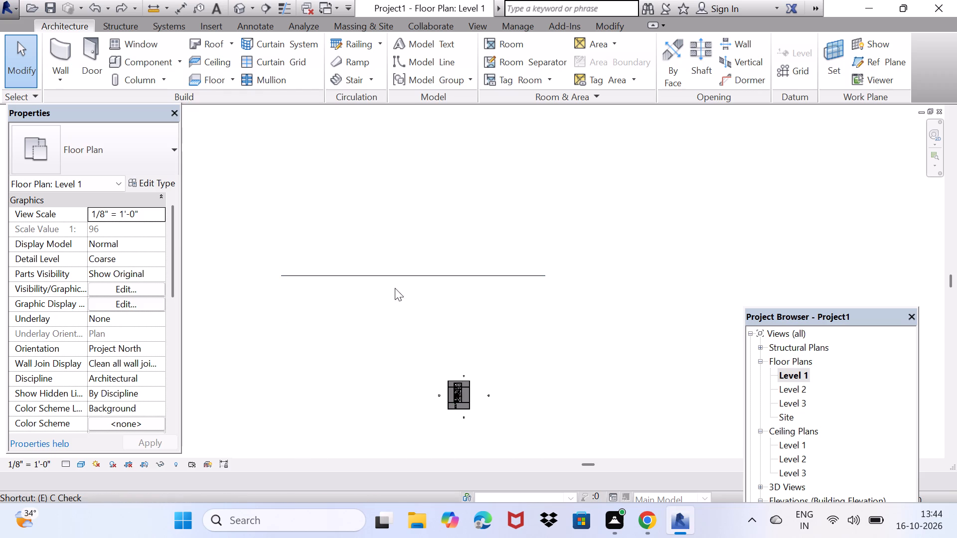
Undo the remaining wall deletions until the large perimeter wall and the extra enclosures around the plot are restored.
key("ctrl+z")
key("ctrl+z")
key("ctrl+z")
key("ctrl+z")
key("ctrl+z")
key("ctrl+z")
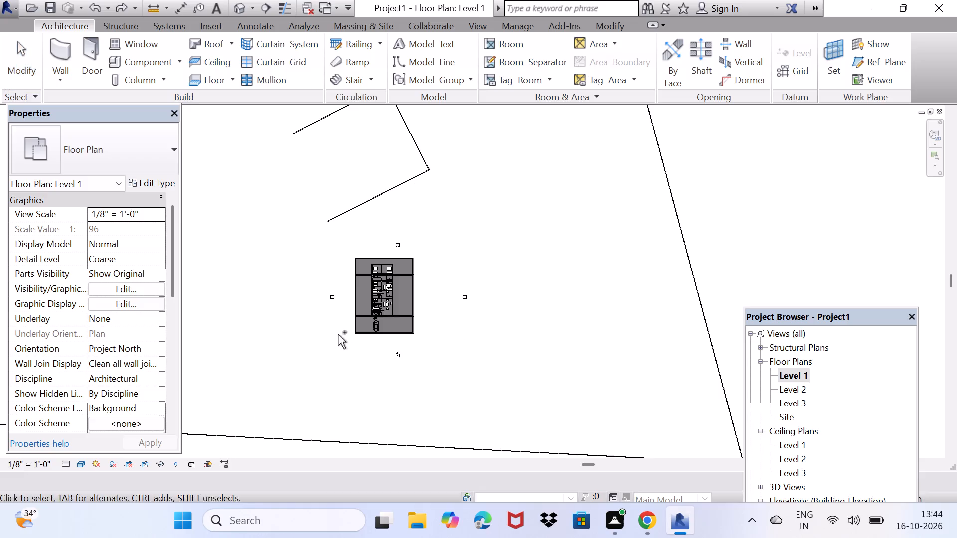
key("ctrl+z")
key("ctrl+z")
key("ctrl+z")
key("ctrl+z")
key("ctrl+z")
key("ctrl+z")
key("ctrl+z")
key("ctrl+z")
key("ctrl+z")
key("ctrl+z")
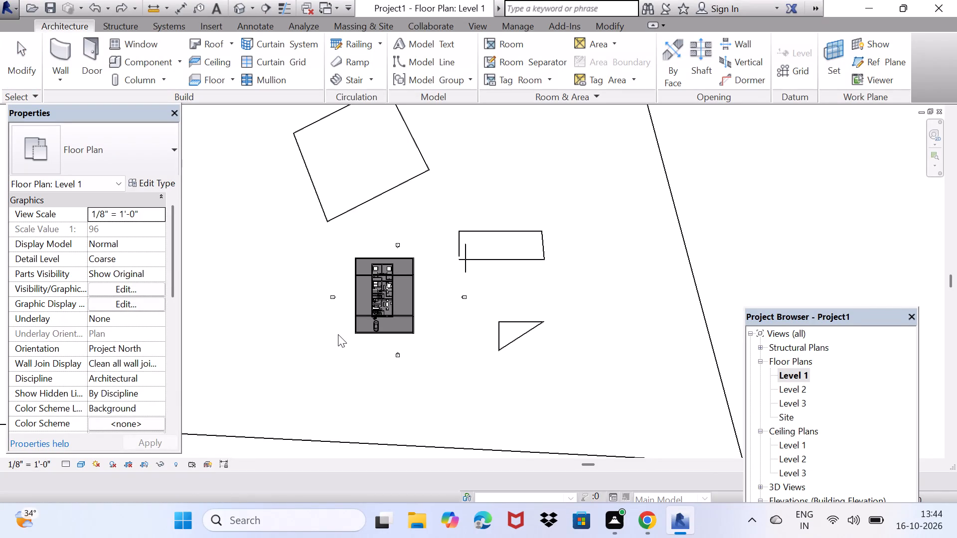
key("ctrl+z")
key("ctrl+z")
key("ctrl+z")
key("ctrl+z")
key("ctrl+z")
key("ctrl+z")
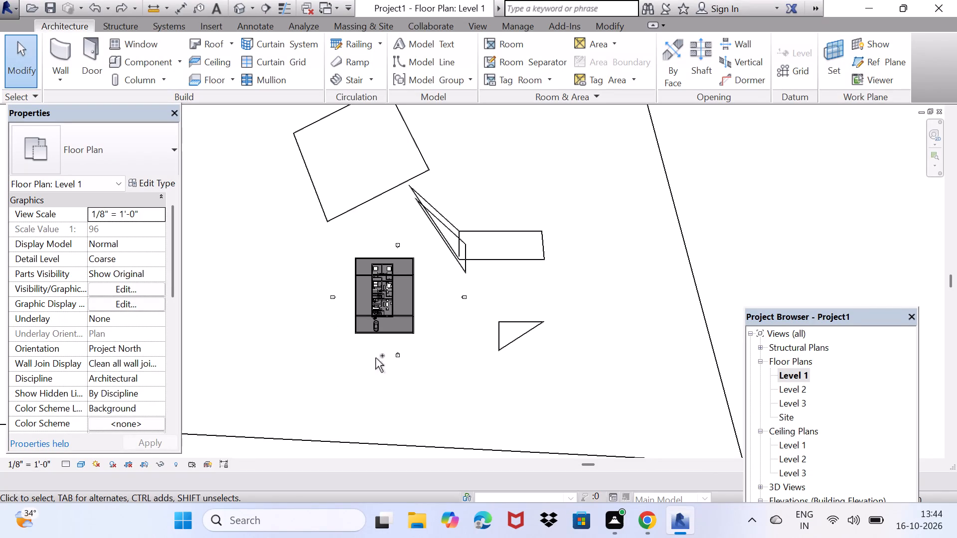
Keep undoing until the large perimeter wall and the rotated rectangular enclosure north of the house are gone.
key("ctrl+z")
key("ctrl+z")
key("ctrl+z")
key("ctrl+z")
key("ctrl+z")
key("ctrl+z")
key("ctrl+z")
key("ctrl+z")
left_click_drag(731, 275, 735, 270, "ctrl")
key("ctrl+z")
key("ctrl+z")
key("ctrl+z")
key("ctrl+z")
key("ctrl+z")
key("ctrl+z")
key("ctrl+z")
key("ctrl+z")
key("ctrl+z")
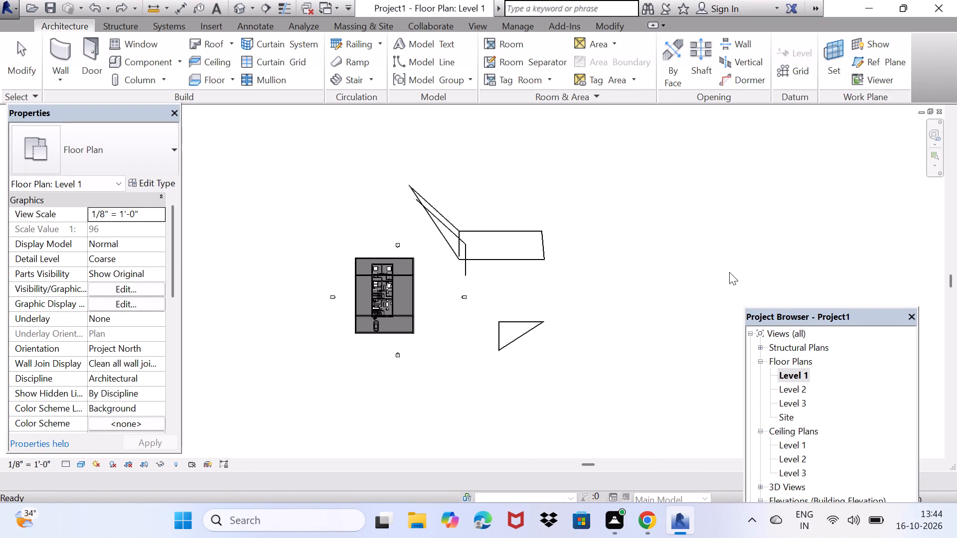
Keep undoing past the stray walls and the house and plot extension, back to the single house on its square plot.
key("ctrl+z")
key("ctrl+z")
key("ctrl+z")
key("ctrl+z")
key("ctrl+z")
key("ctrl+z")
key("ctrl+z")
key("ctrl+z")
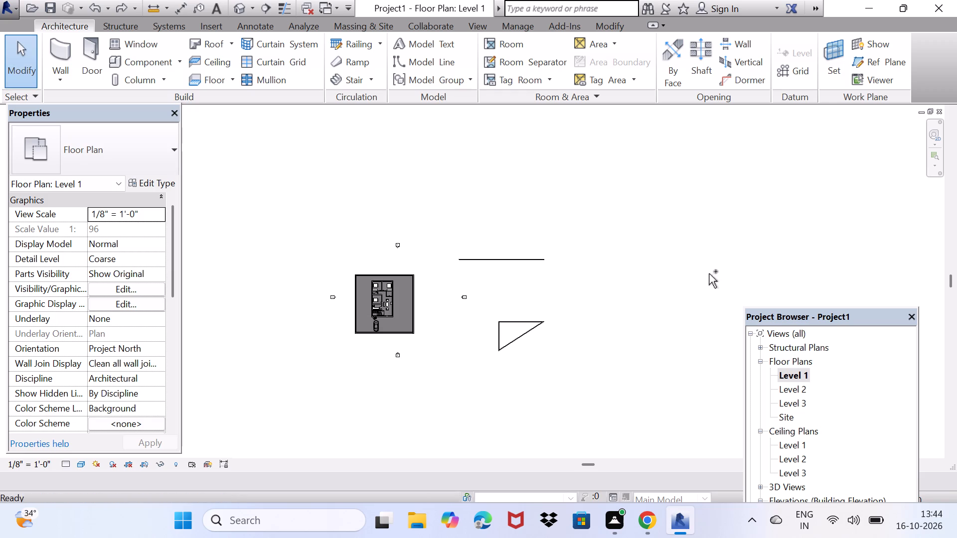
key("ctrl+z")
key("ctrl+z")
key("ctrl+z")
key("ctrl+z")
key("ctrl+z")
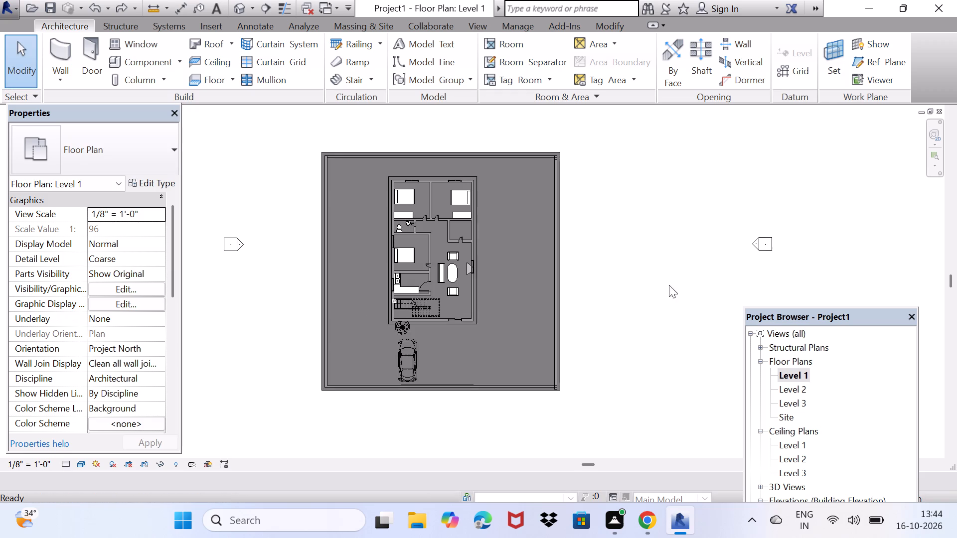
Examine the house, its front yard and the square walled plot on the Level 1 floor plan.
scroll(448, 322, "up", 3)
middle_click_drag(456, 313, 353, 334)
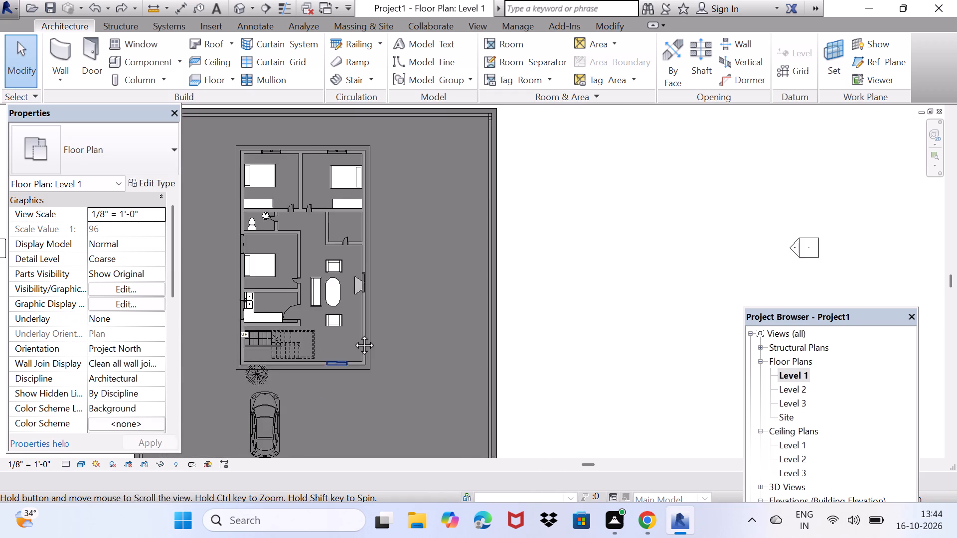
middle_click_drag(353, 334, 384, 326)
scroll(382, 350, "down", 3)
scroll(350, 379, "up", 4)
middle_click_drag(356, 374, 417, 352)
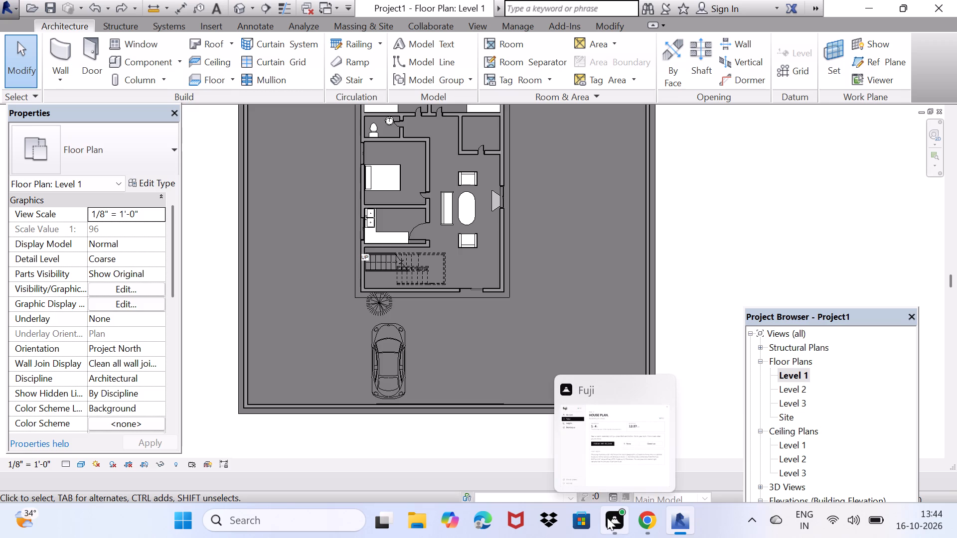
left_click_drag(698, 230, 734, 208)
scroll(729, 211, "down", 3)
middle_click_drag(722, 218, 657, 281)
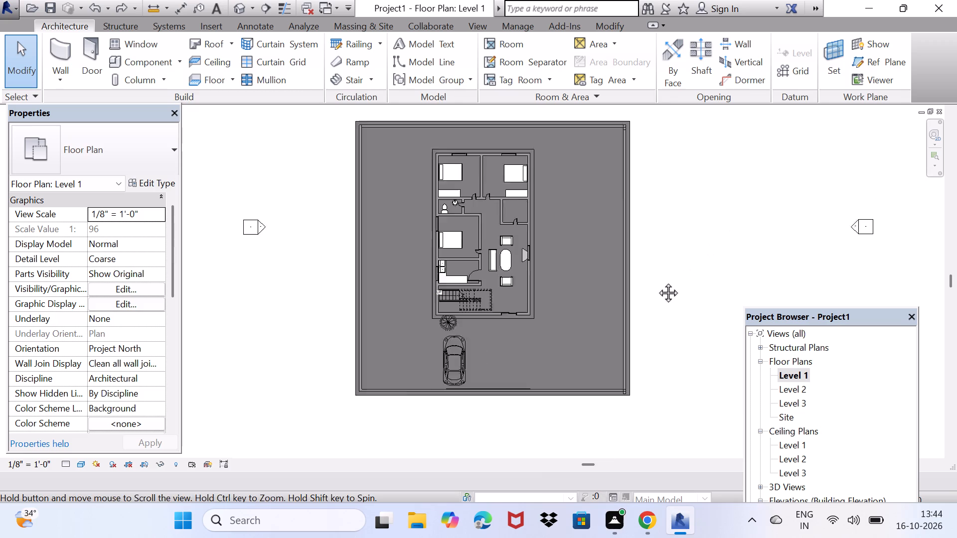
middle_click_drag(657, 281, 632, 304)
scroll(631, 304, "down", 3)
middle_click_drag(622, 304, 594, 312)
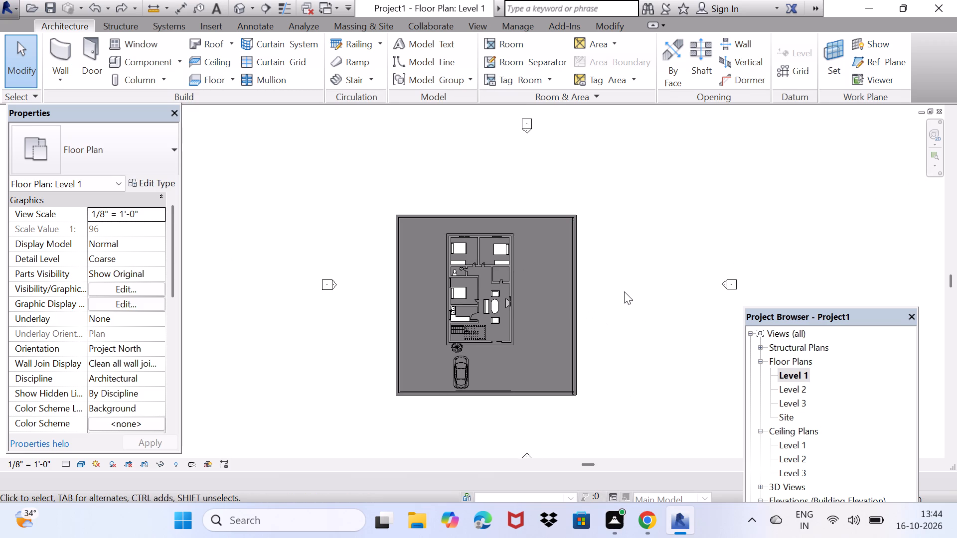
left_click_drag(624, 291, 634, 277)
left_click_drag(639, 290, 646, 278)
left_click_drag(689, 283, 695, 277)
Select the south and west elevation markers and review the selection's categories in the Filter.
left_click(729, 292)
scroll(720, 276, "down", 6)
left_click(638, 362)
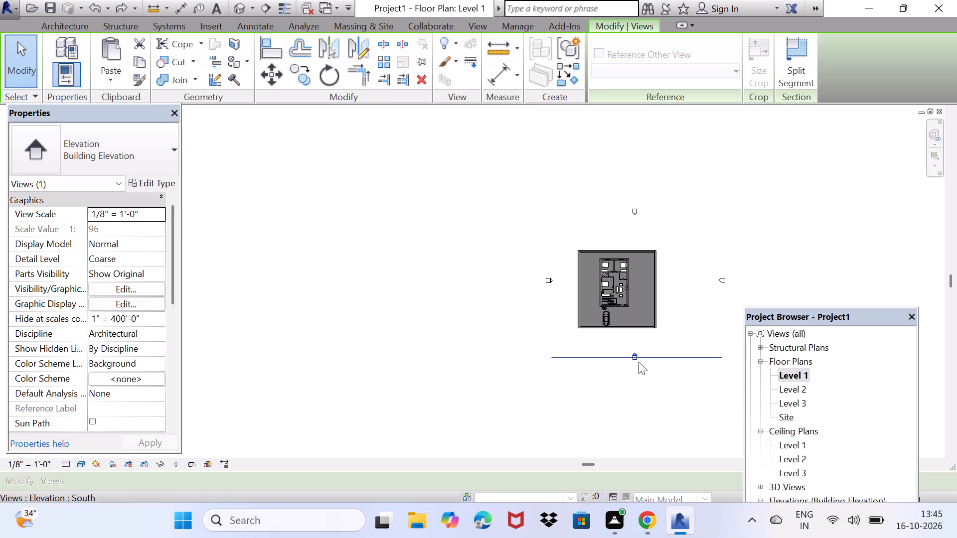
left_click(549, 284, "ctrl")
left_click(549, 283, "ctrl")
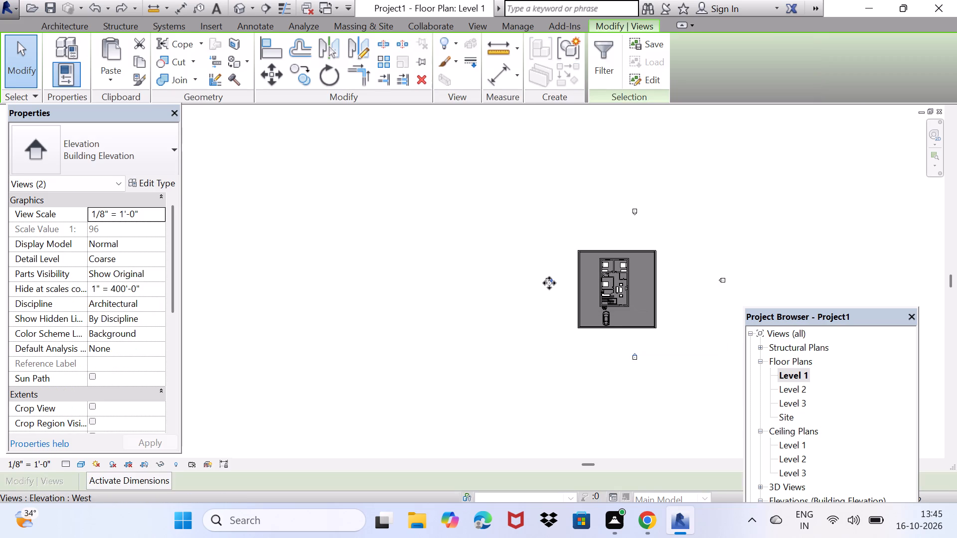
left_click(588, 43)
left_click(600, 56)
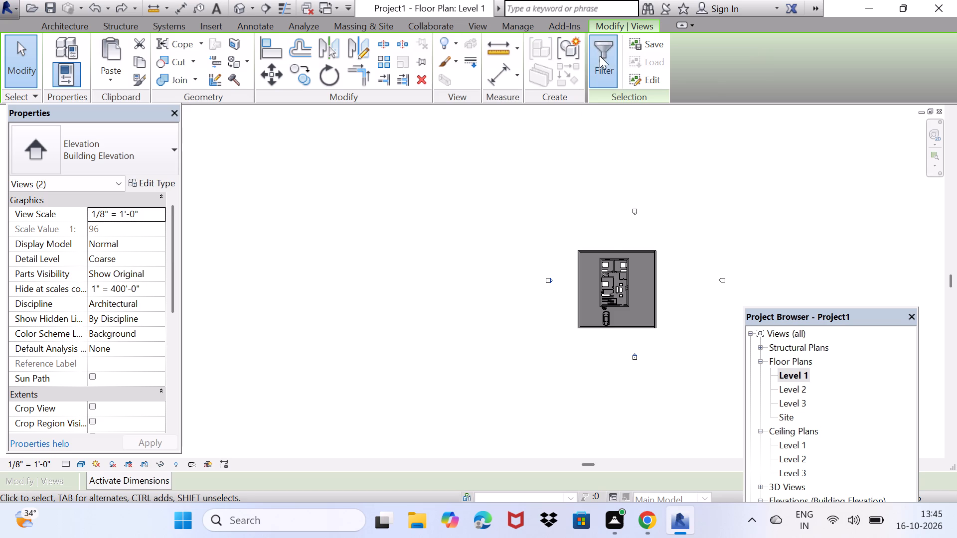
left_click(612, 130)
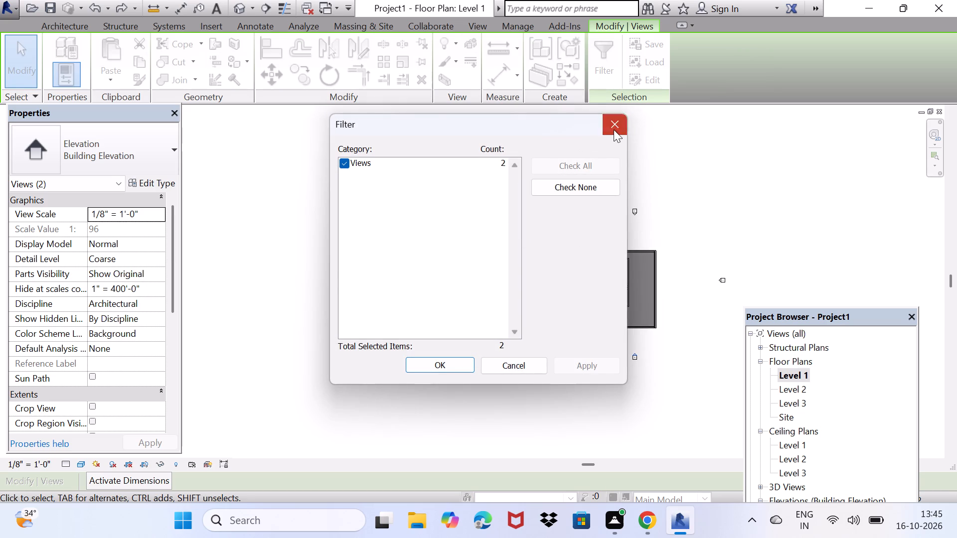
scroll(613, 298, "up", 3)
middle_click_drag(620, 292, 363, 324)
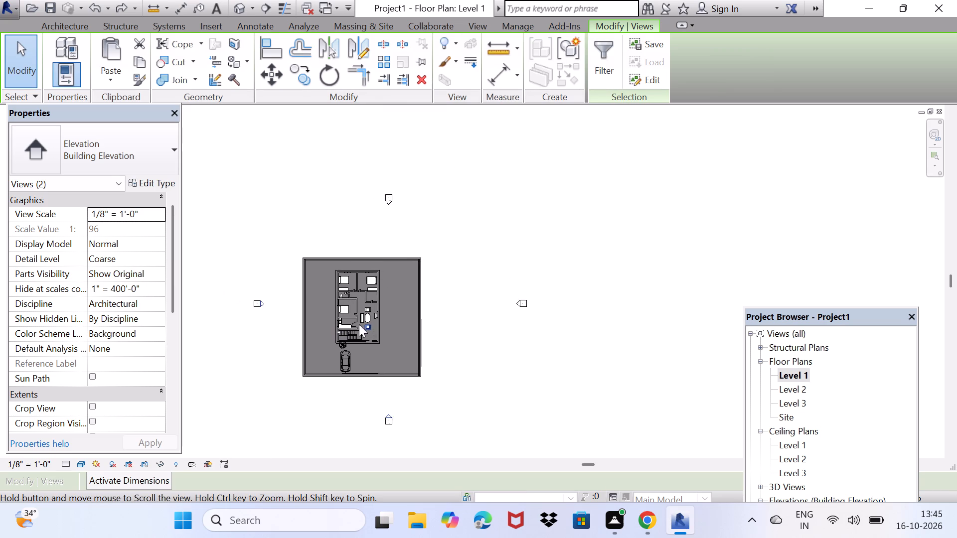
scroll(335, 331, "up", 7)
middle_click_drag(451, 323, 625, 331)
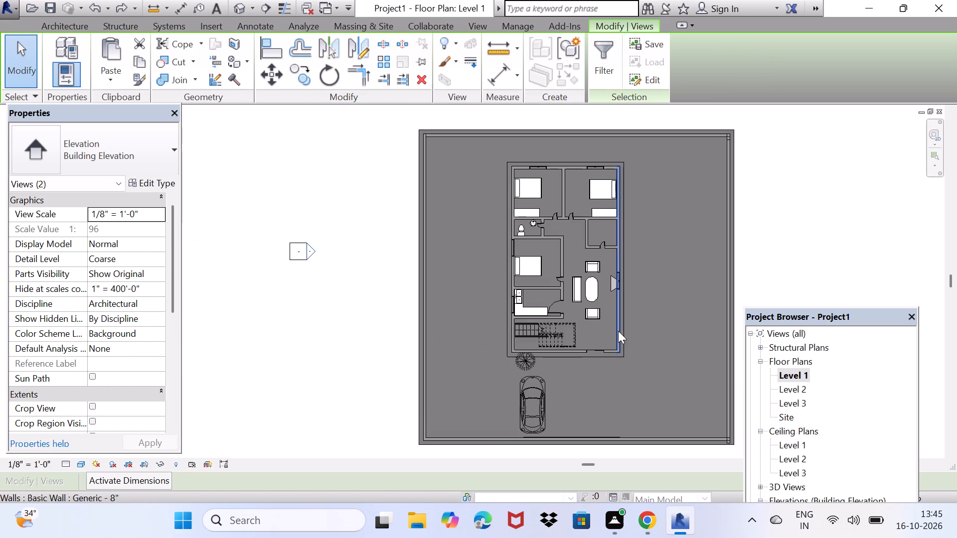
Switch to the browser's Gemini chat describing the 25' x 42' house plan.
left_click(632, 527)
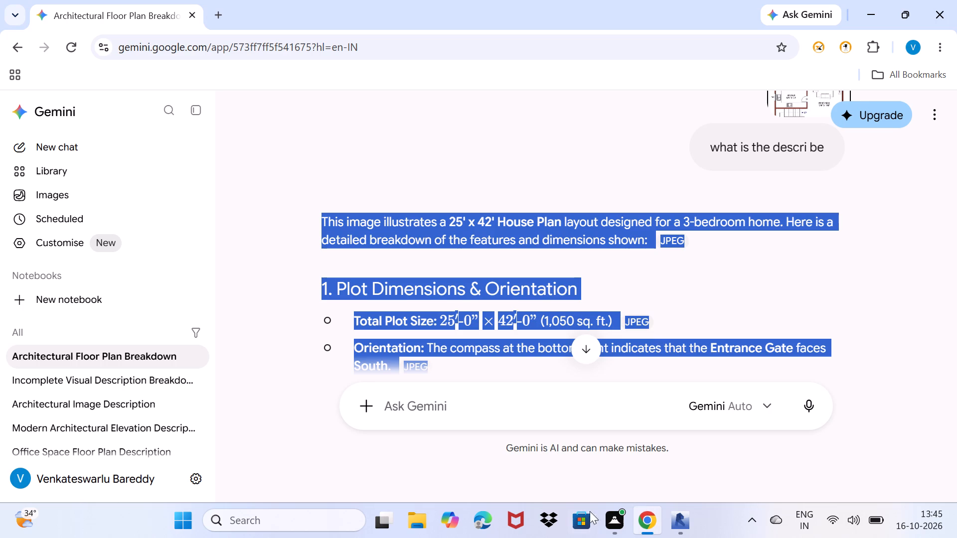
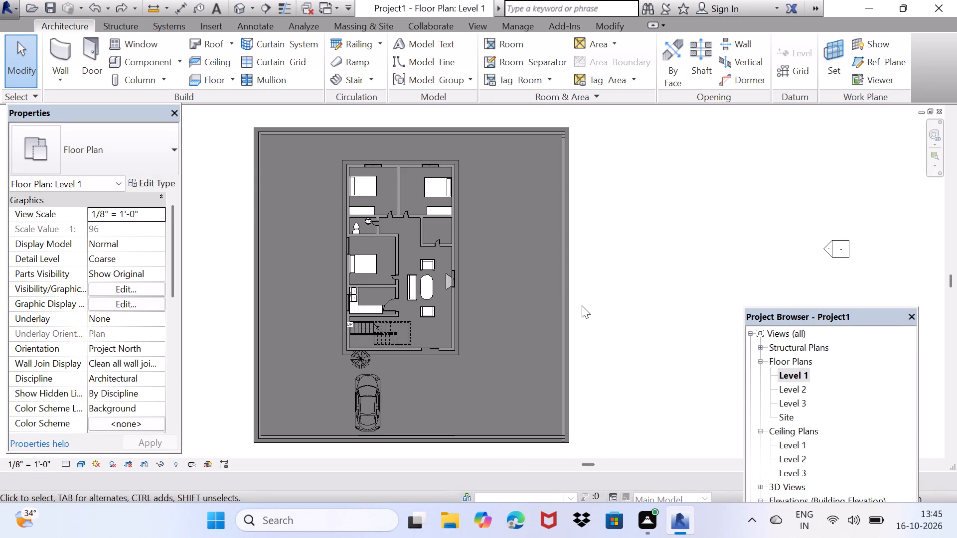
Start the Wall tool on the Level 1 plan using the Basic Wall Generic - 8" type.
scroll(547, 320, "down", 3)
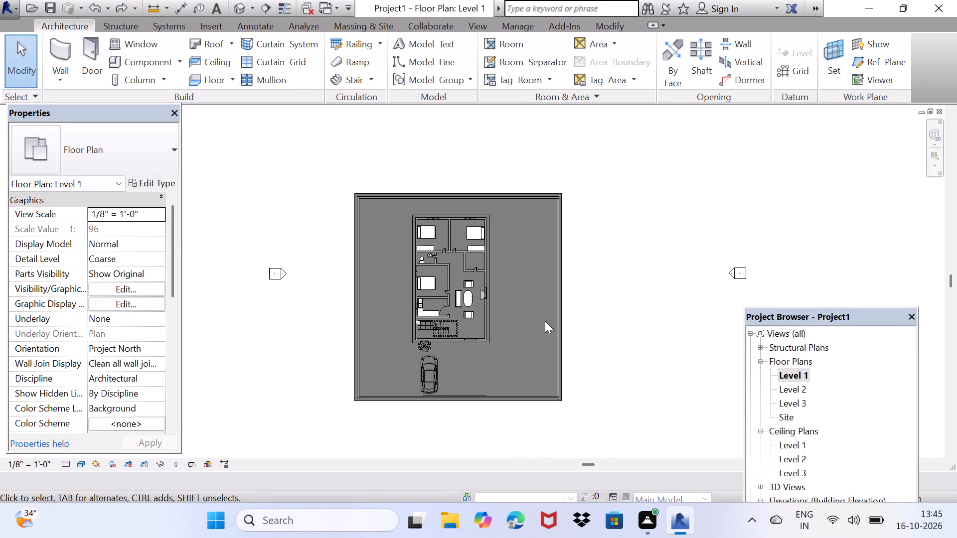
middle_click_drag(544, 321, 527, 326)
scroll(527, 326, "down", 2)
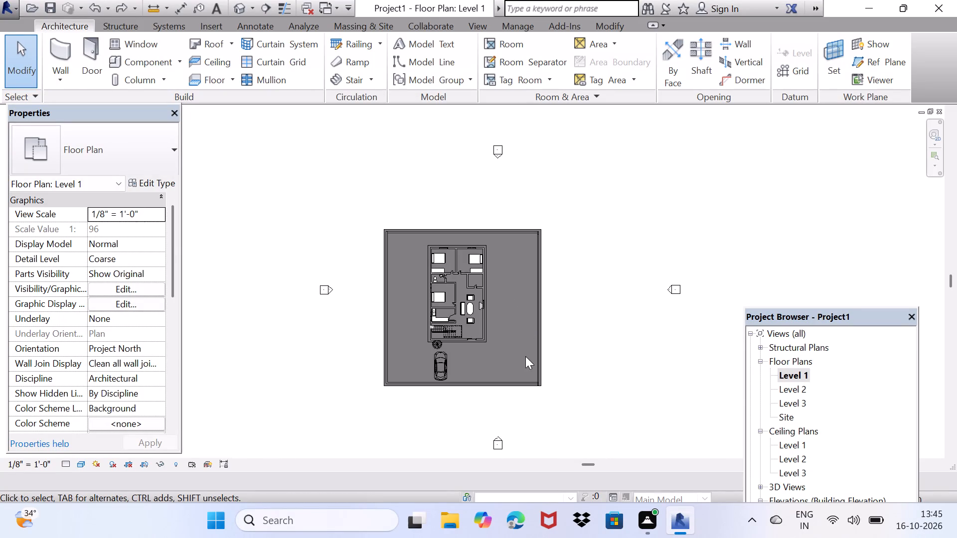
key("l")
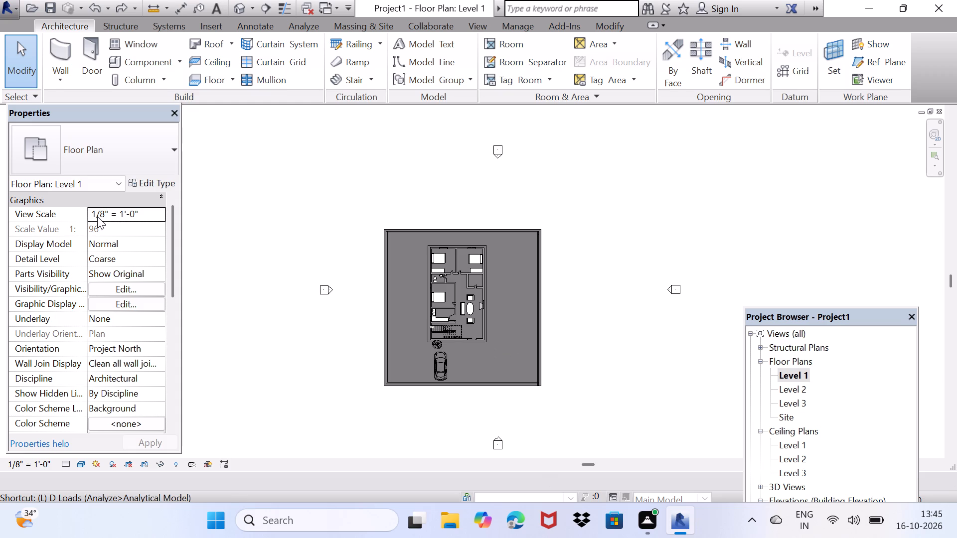
key("v")
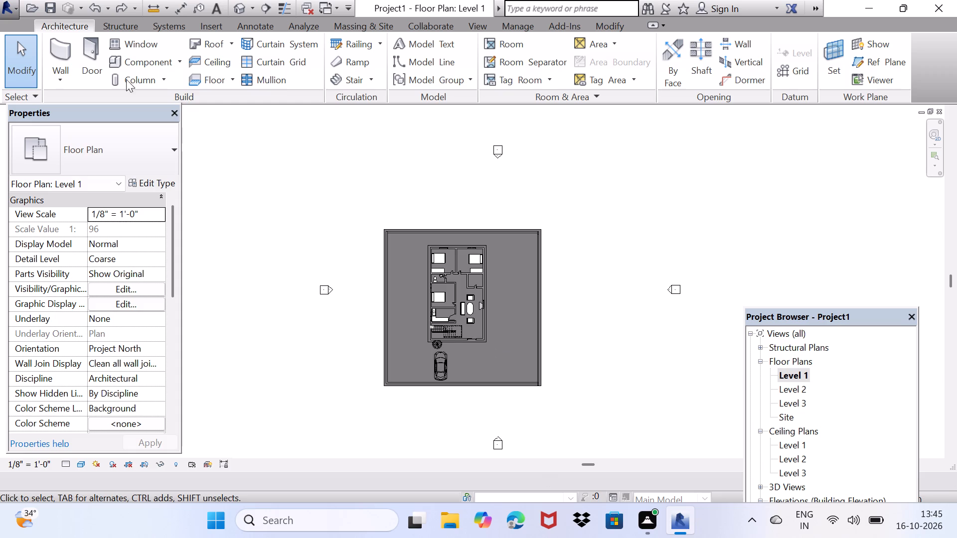
key("w")
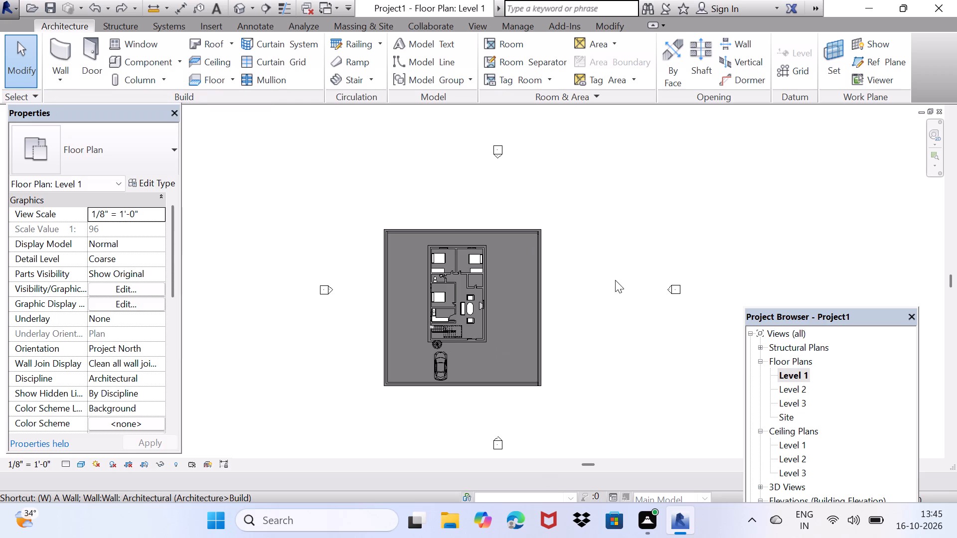
left_click_drag(611, 339, 609, 316)
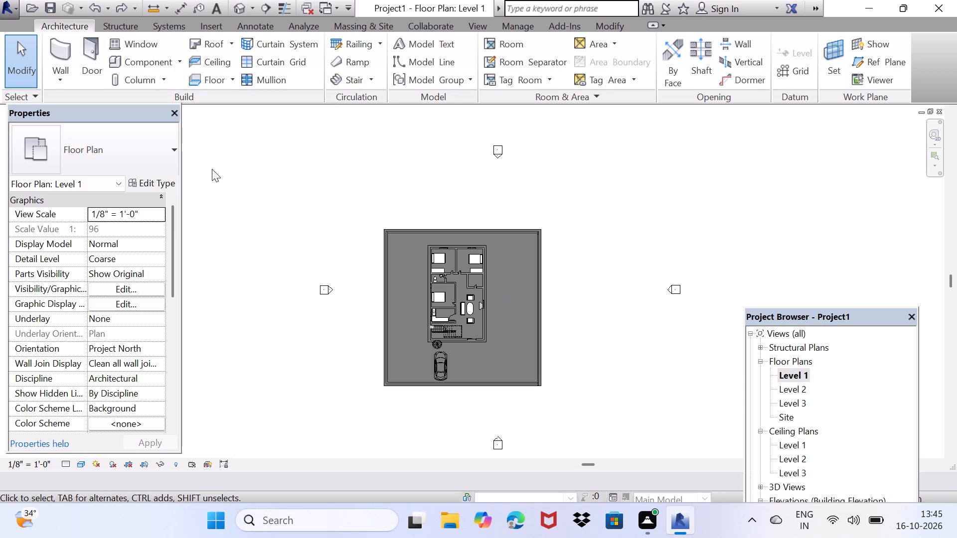
key("w")
key("Return")
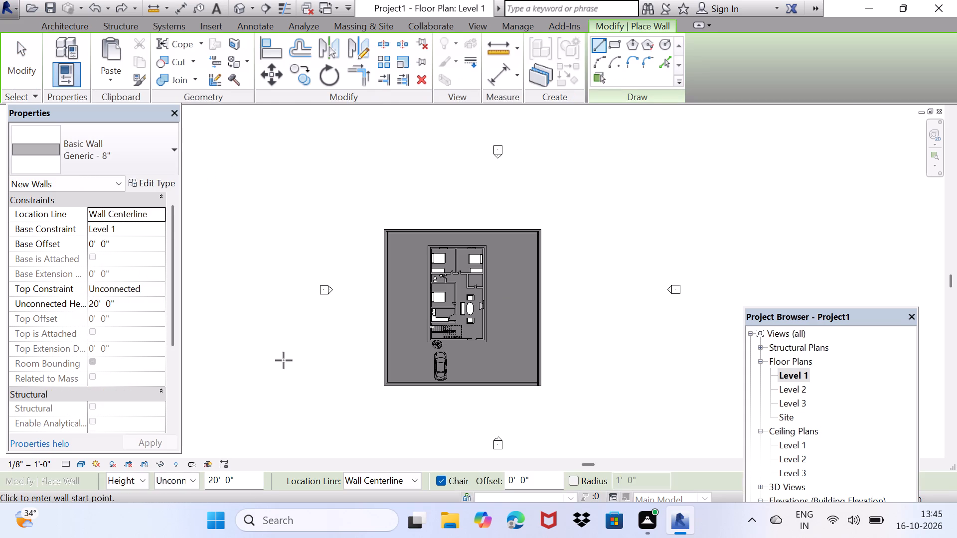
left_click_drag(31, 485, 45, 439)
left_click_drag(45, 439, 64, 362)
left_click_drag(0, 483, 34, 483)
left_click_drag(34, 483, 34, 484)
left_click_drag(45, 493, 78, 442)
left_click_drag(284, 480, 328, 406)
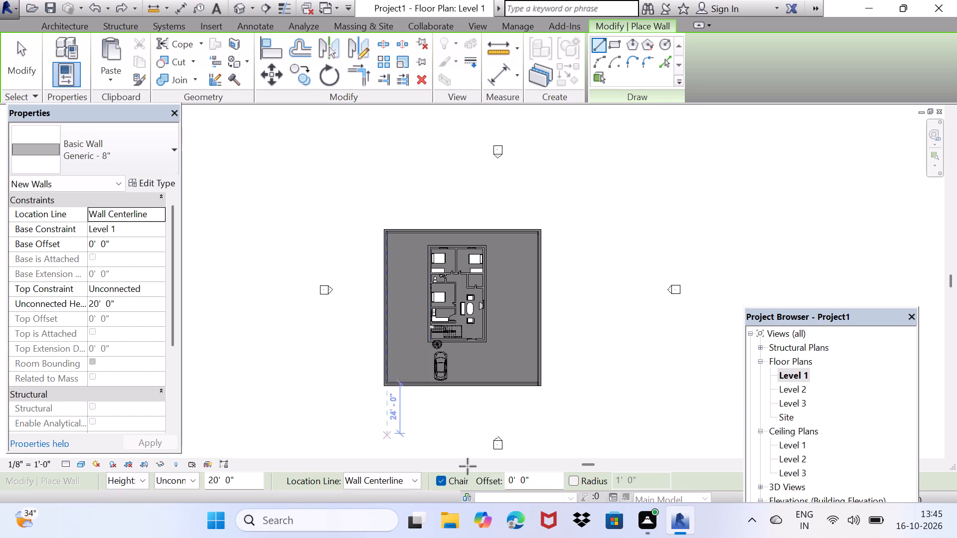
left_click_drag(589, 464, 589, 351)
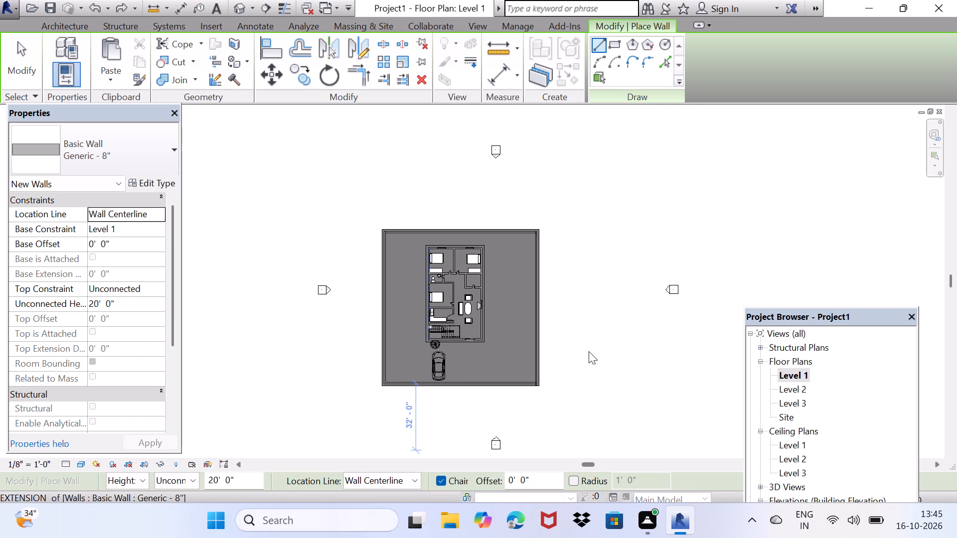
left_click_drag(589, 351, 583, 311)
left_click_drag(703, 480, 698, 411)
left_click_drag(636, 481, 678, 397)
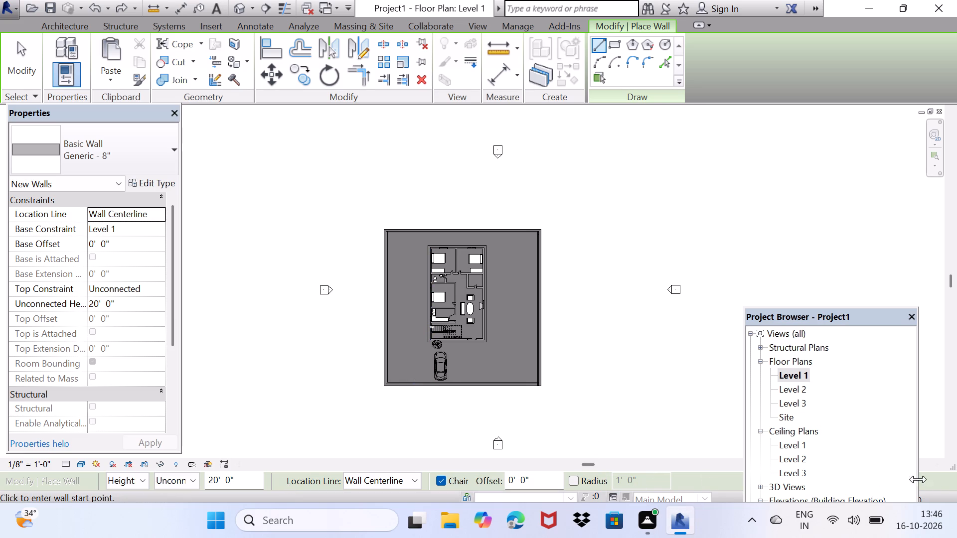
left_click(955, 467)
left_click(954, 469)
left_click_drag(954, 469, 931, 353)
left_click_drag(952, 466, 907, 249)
Draw a vertical wall east of the plot, a sloping wall about 64' long from its upper end, and short angled walls back to it.
left_click_drag(641, 381, 659, 332)
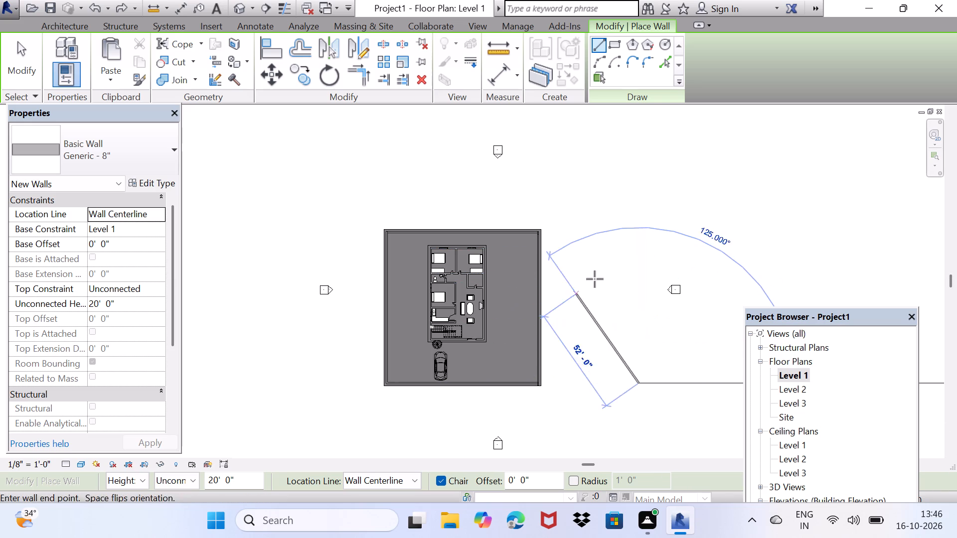
left_click(637, 253)
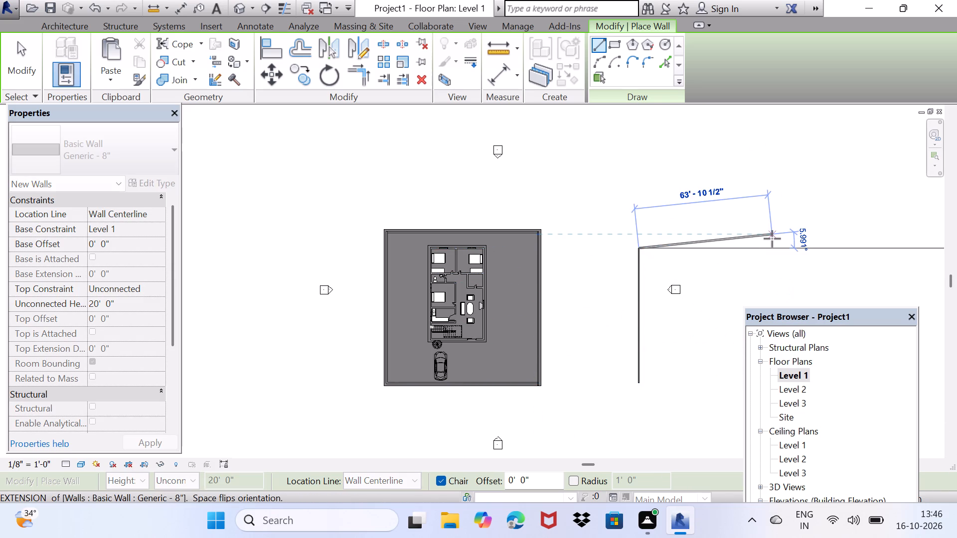
left_click(772, 239)
left_click(736, 250)
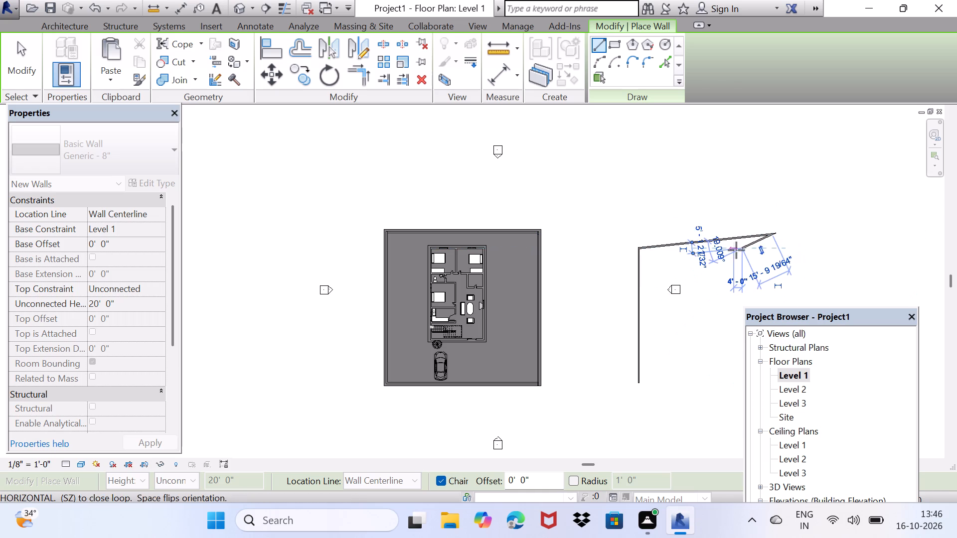
left_click(726, 255)
left_click(708, 263)
left_click(701, 268)
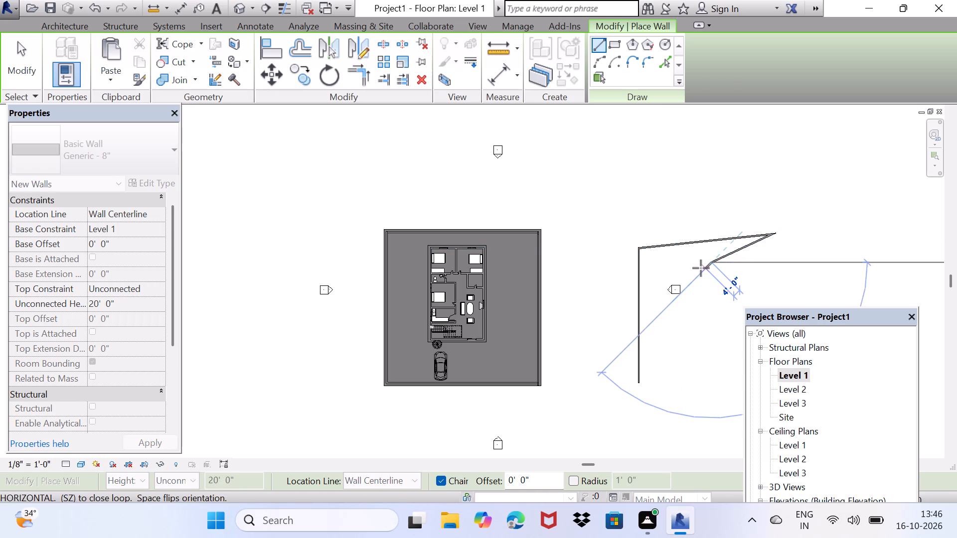
left_click(662, 287)
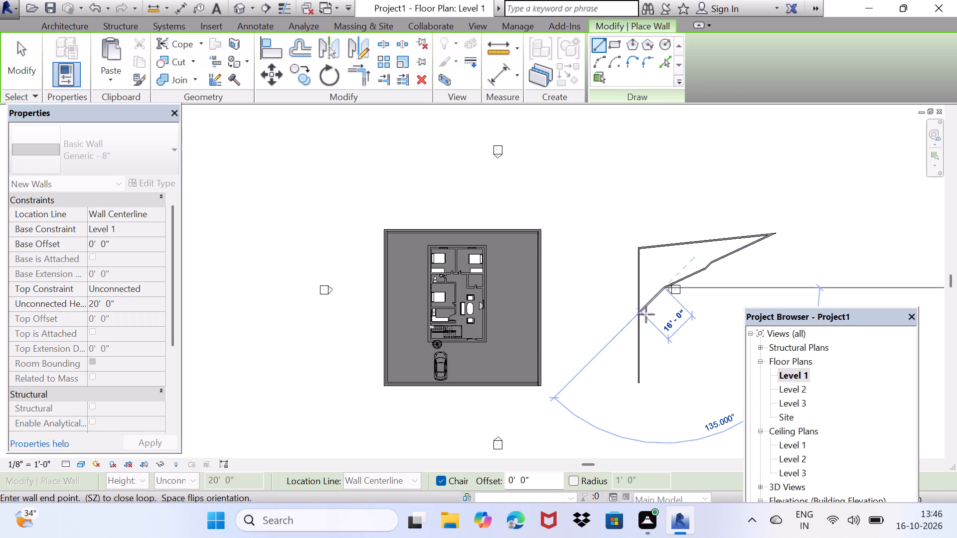
left_click(646, 314)
left_click(638, 325)
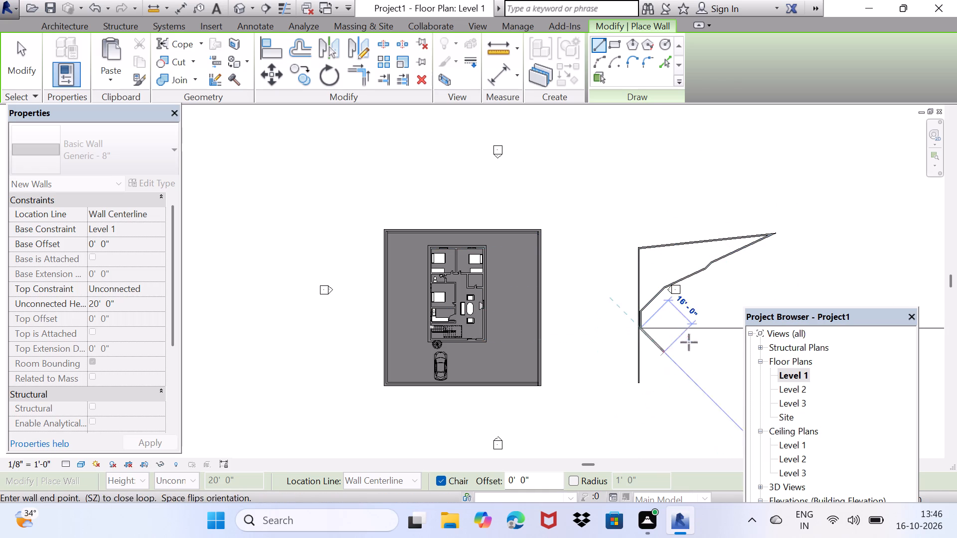
Enclose a rectangular bay about 37' wide below the angled walls, and cross the outline with a vertical wall about 60' 6" long.
left_click(717, 328)
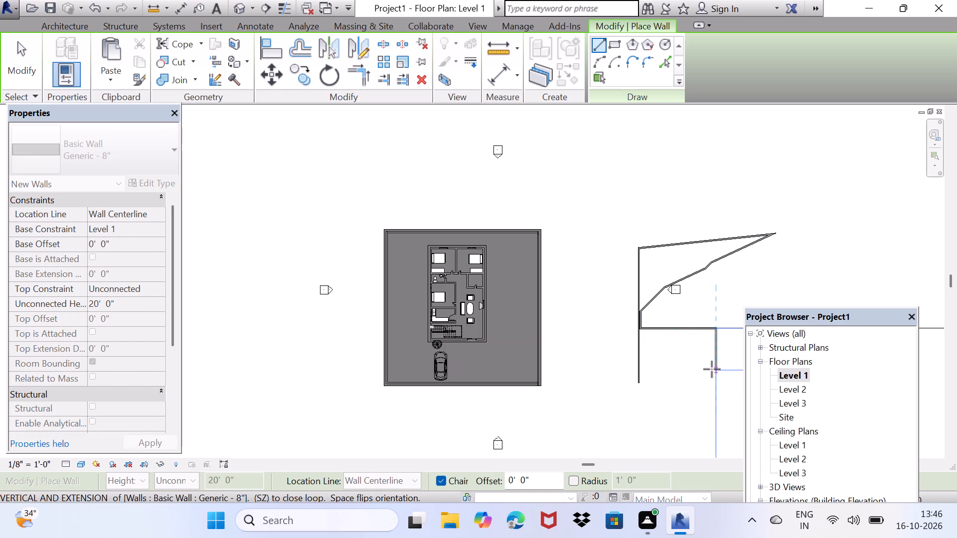
left_click(712, 369)
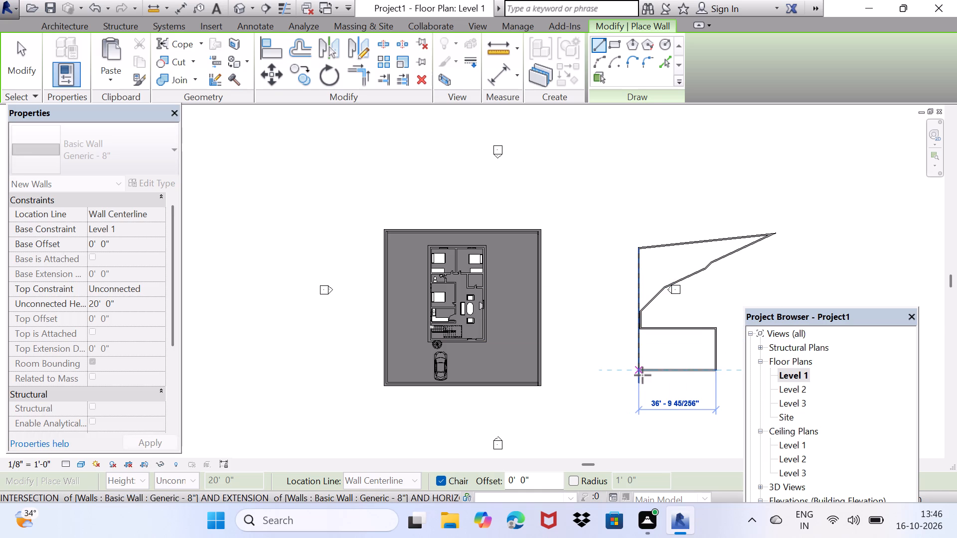
left_click(642, 375)
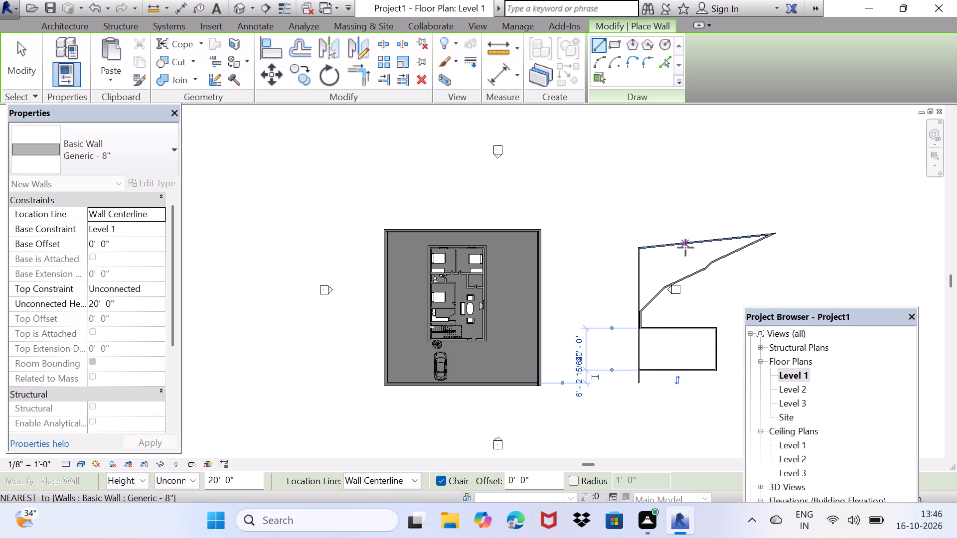
left_click(686, 243)
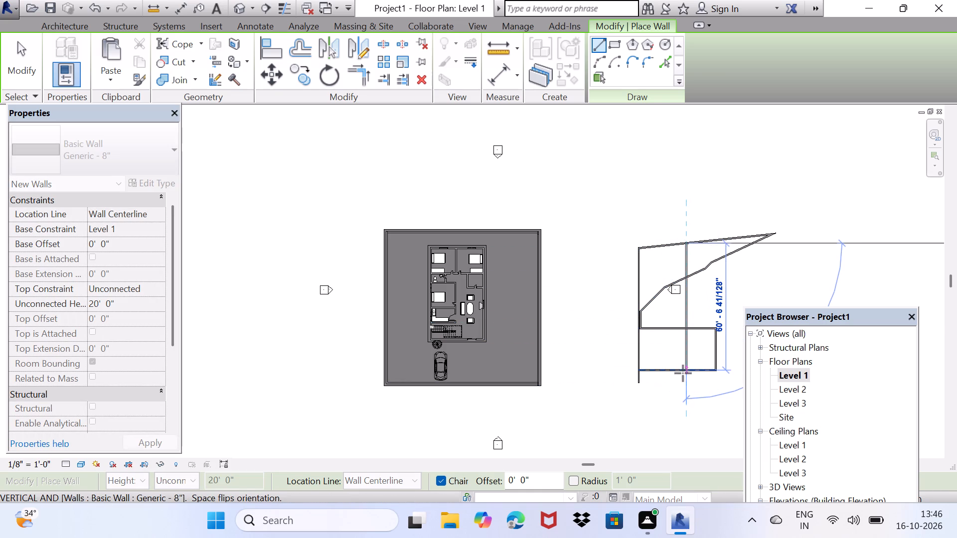
left_click(683, 372)
Draw a stepped wall chain eastward from inside the bay, starting about 64' long, and slope it back about 123' 6" to the first outline's tip.
left_click(672, 351)
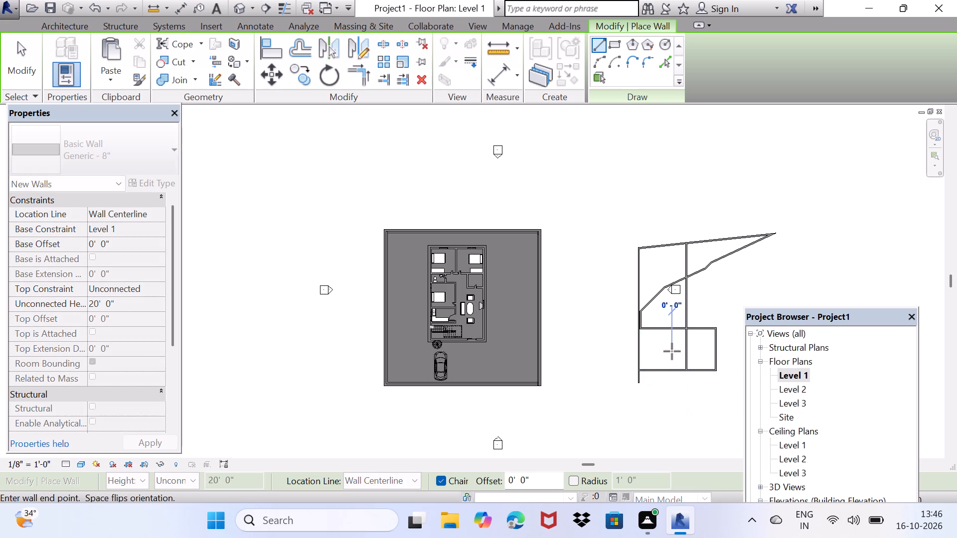
middle_click_drag(668, 353, 324, 368)
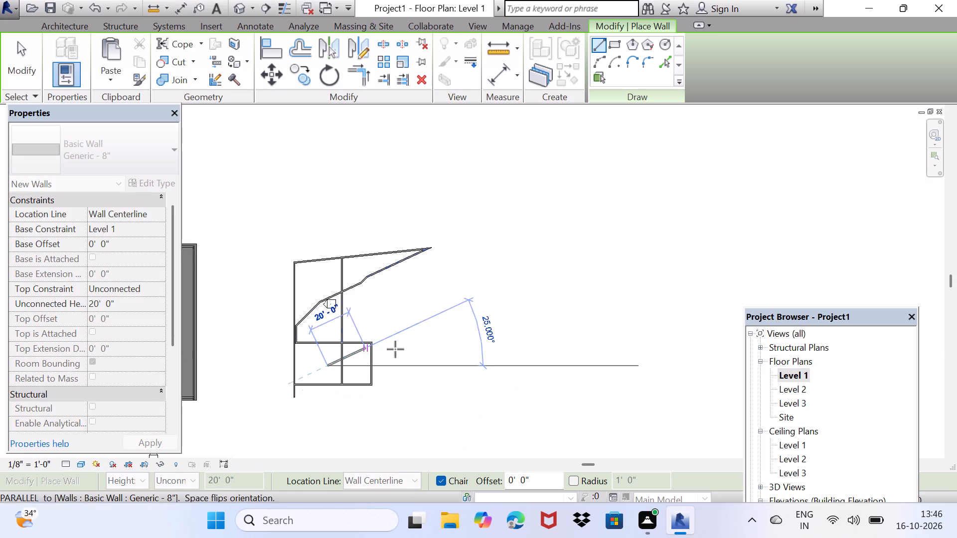
left_click(462, 369)
left_click(461, 310)
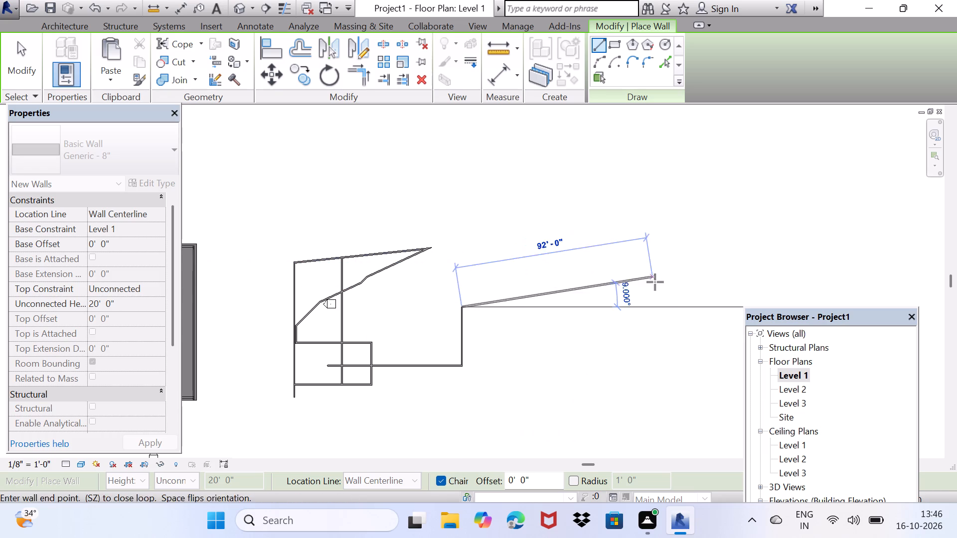
left_click(681, 304)
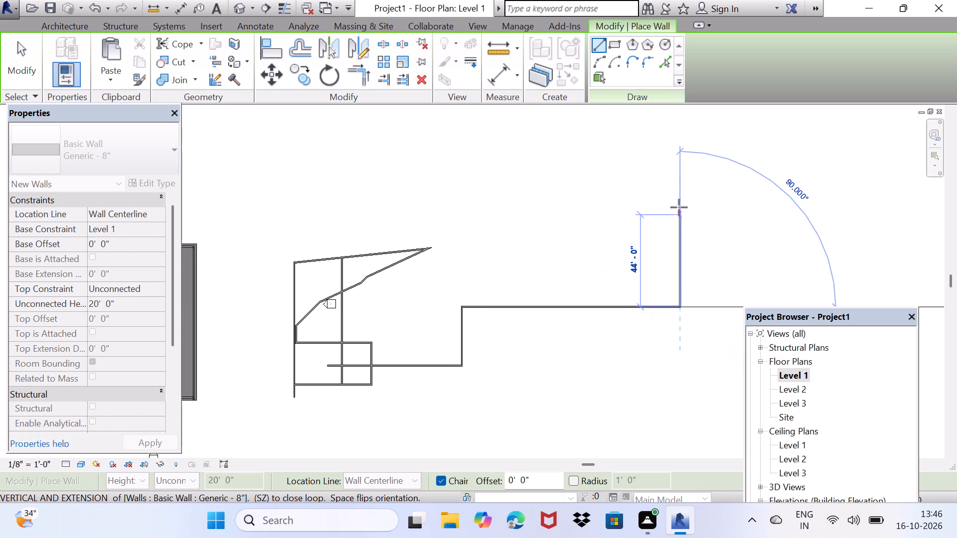
left_click(679, 191)
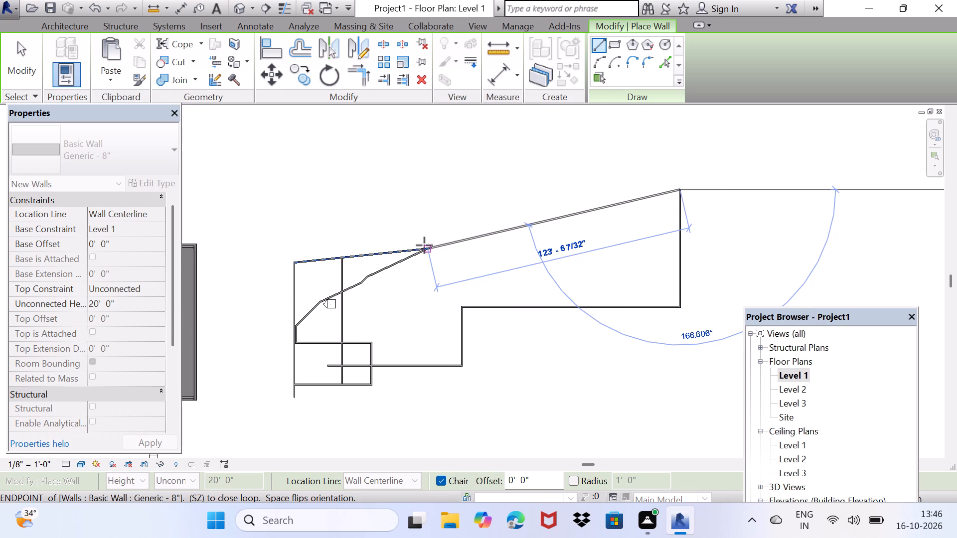
left_click(424, 245)
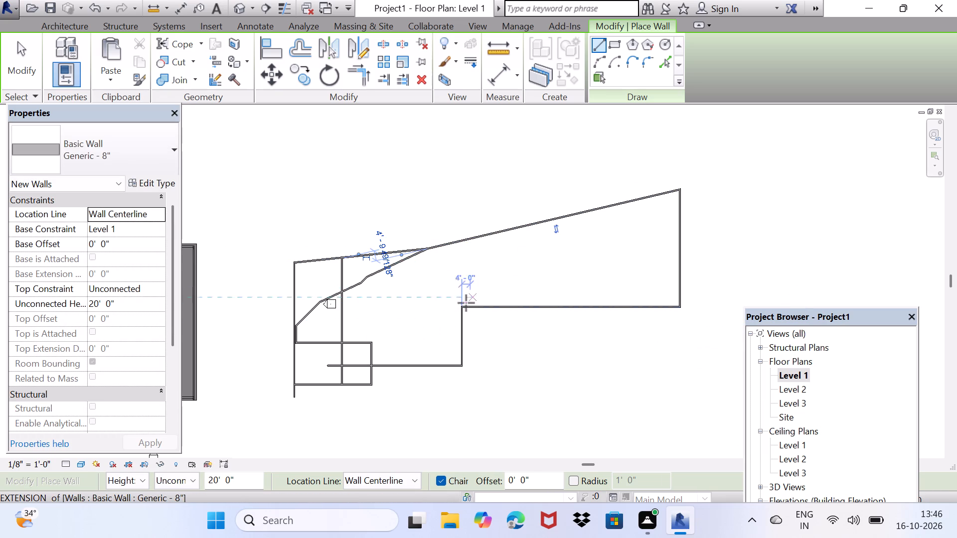
Add a diagonal wall about 32' long from the chain's inner corner to the shared tip, and another wall along its east side.
left_click(462, 303)
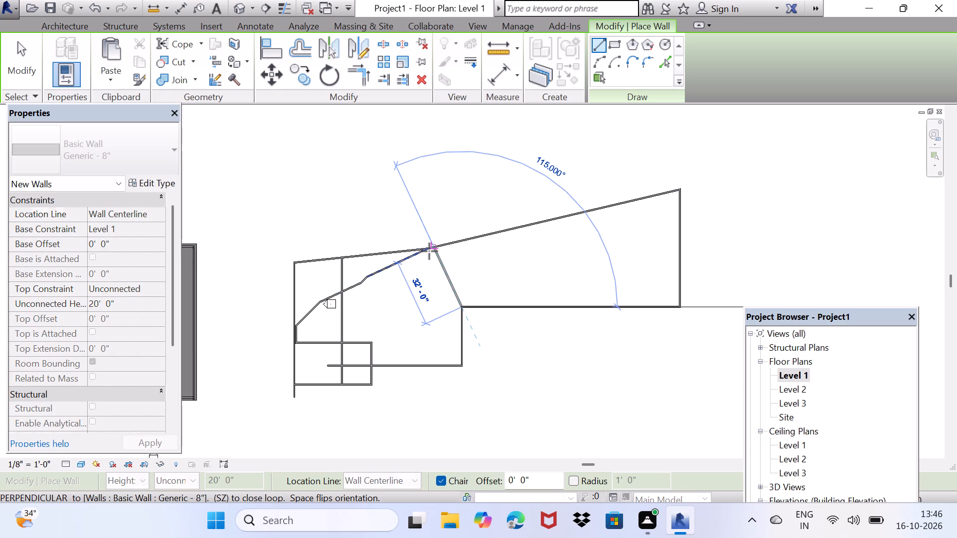
left_click(427, 249)
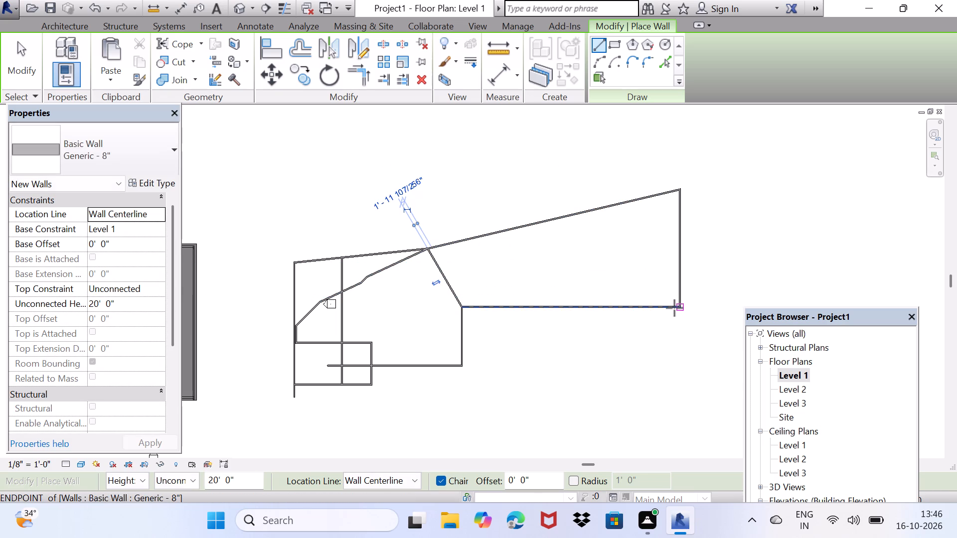
left_click_drag(674, 308, 674, 302)
left_click(674, 186)
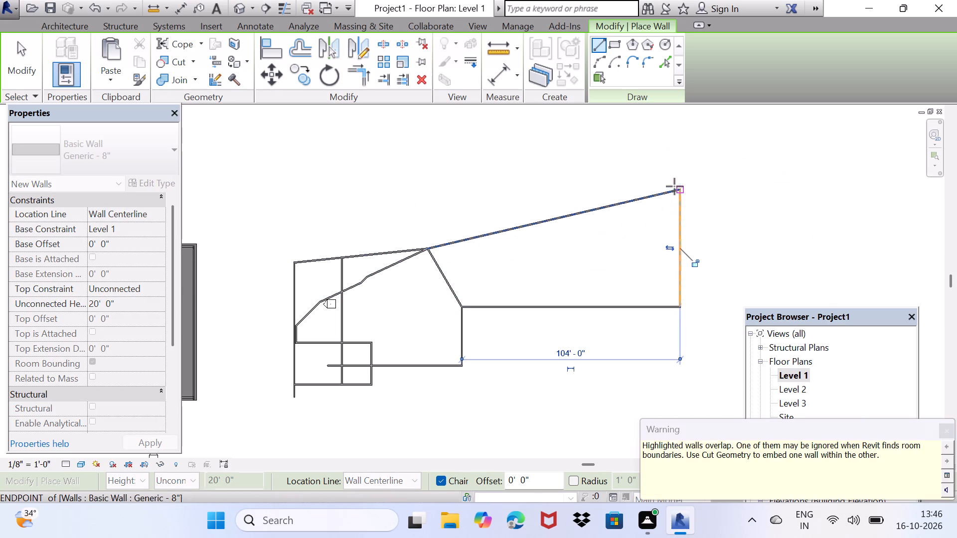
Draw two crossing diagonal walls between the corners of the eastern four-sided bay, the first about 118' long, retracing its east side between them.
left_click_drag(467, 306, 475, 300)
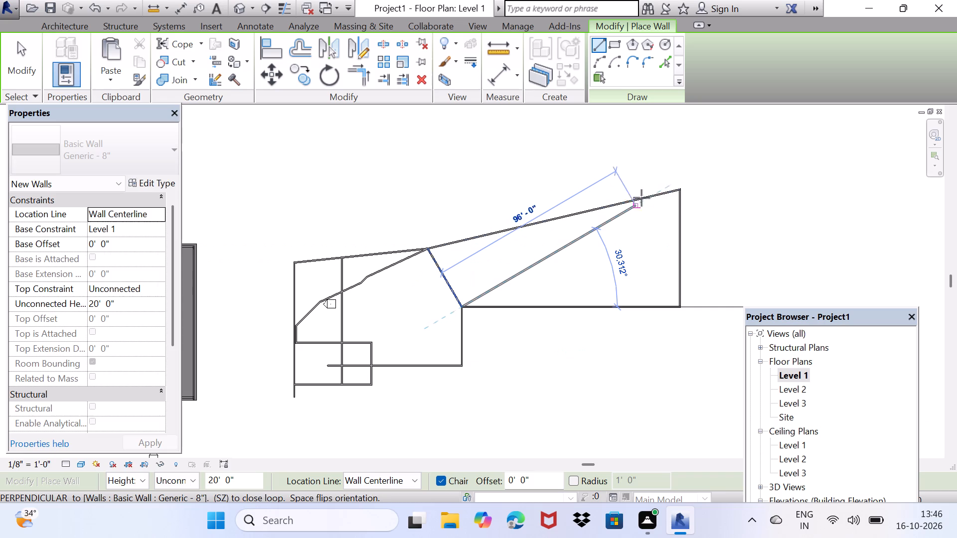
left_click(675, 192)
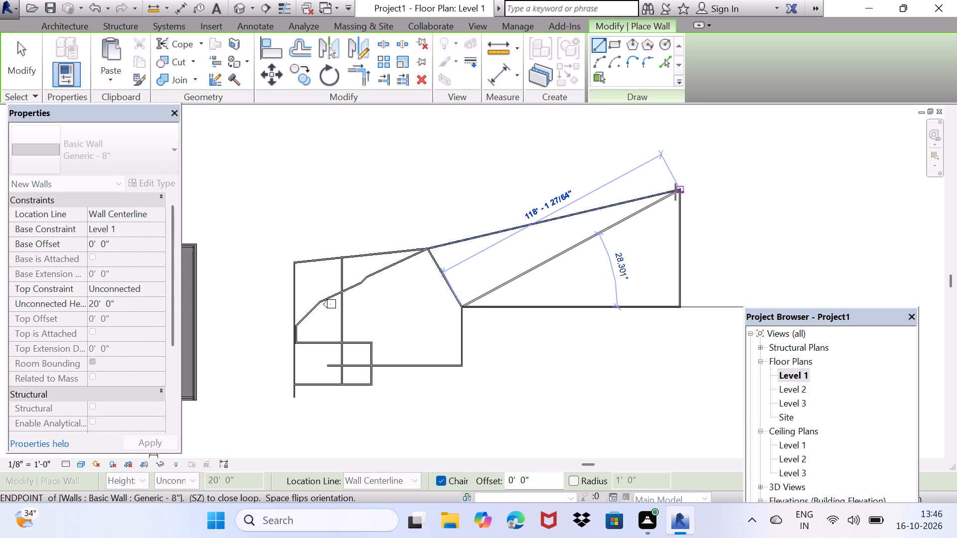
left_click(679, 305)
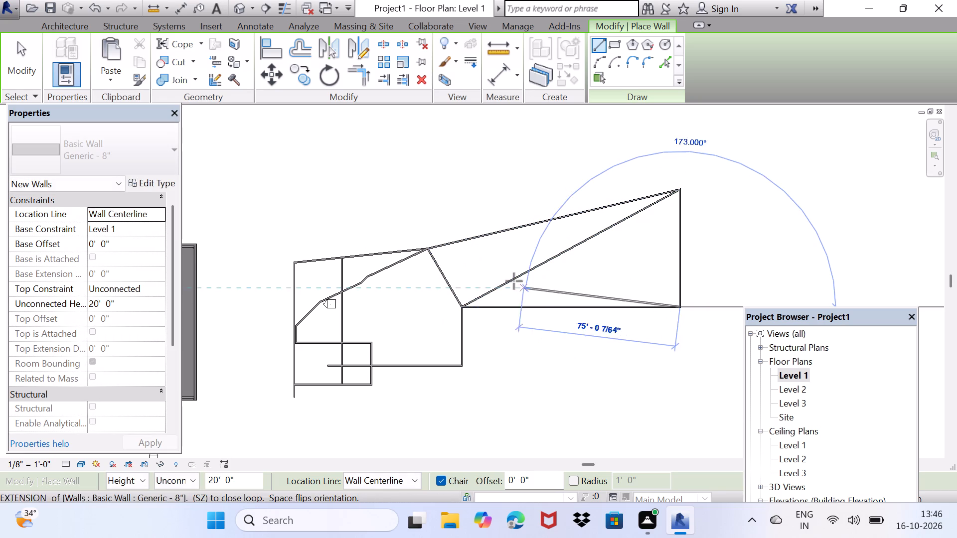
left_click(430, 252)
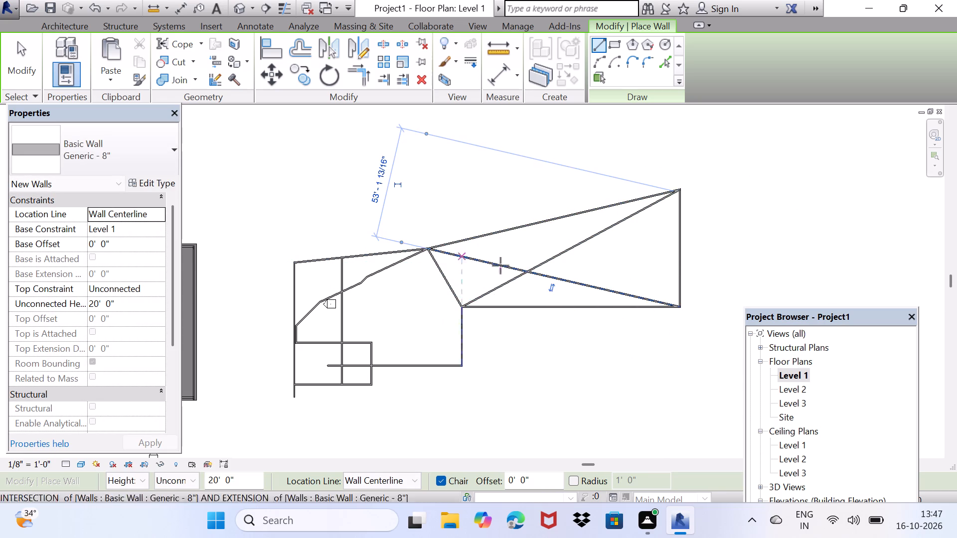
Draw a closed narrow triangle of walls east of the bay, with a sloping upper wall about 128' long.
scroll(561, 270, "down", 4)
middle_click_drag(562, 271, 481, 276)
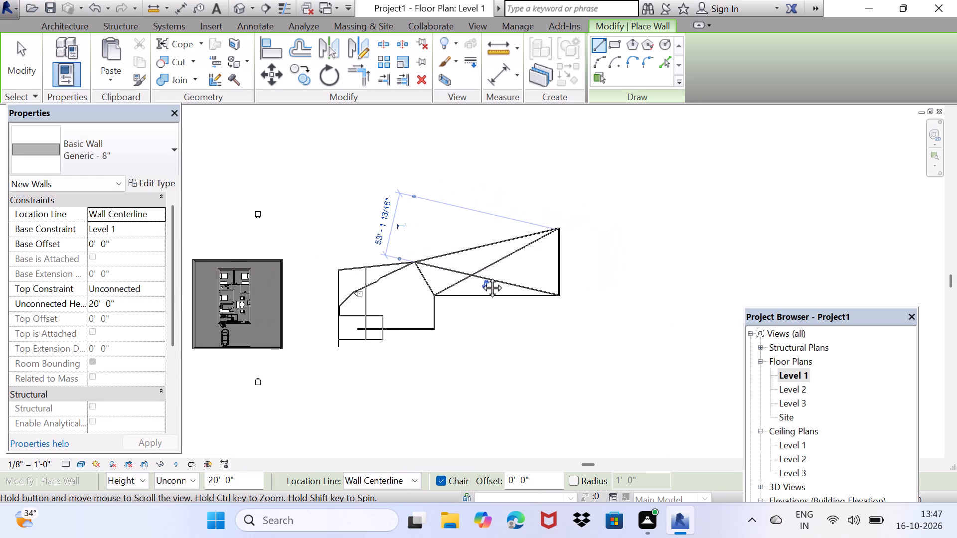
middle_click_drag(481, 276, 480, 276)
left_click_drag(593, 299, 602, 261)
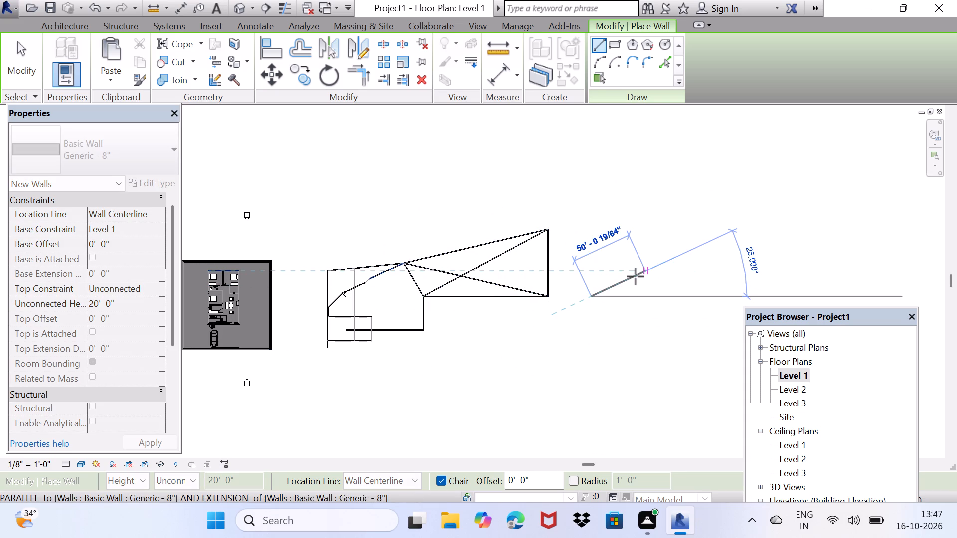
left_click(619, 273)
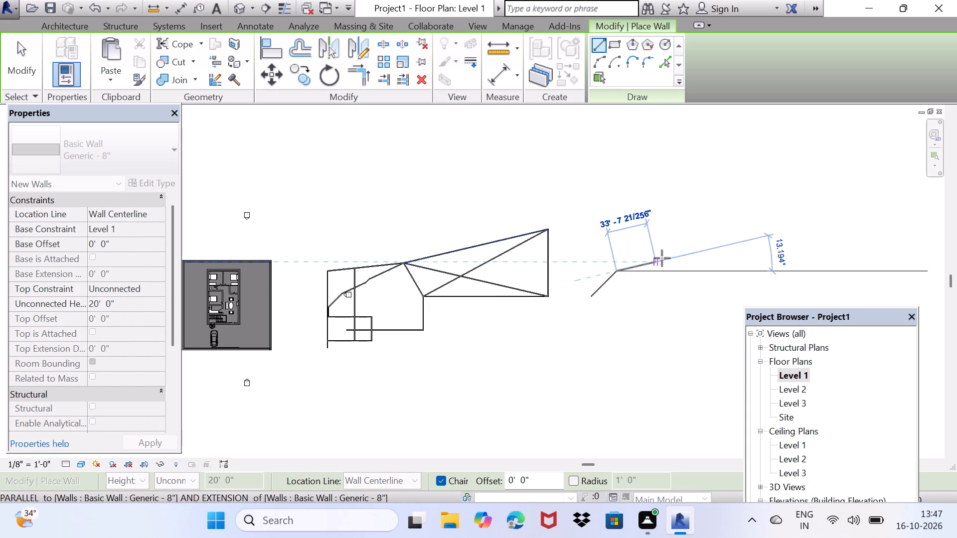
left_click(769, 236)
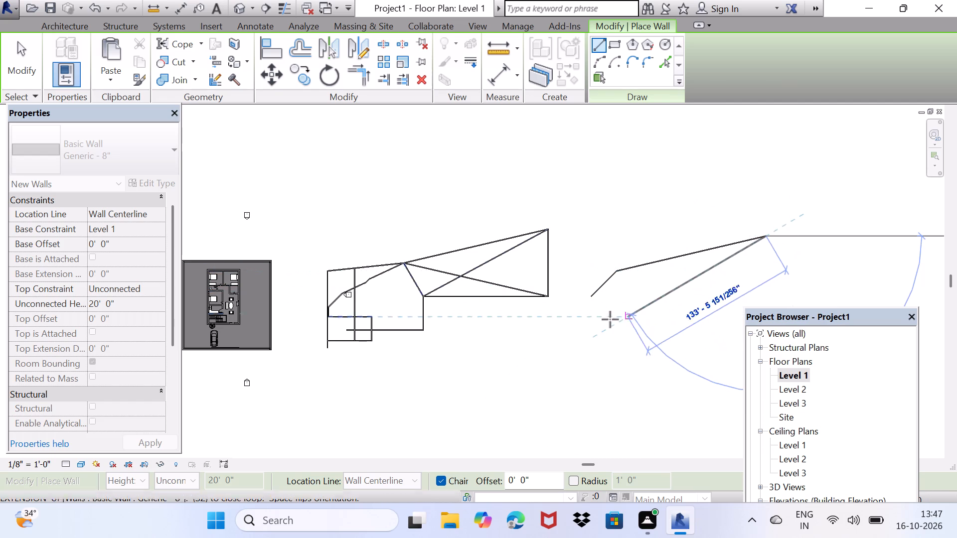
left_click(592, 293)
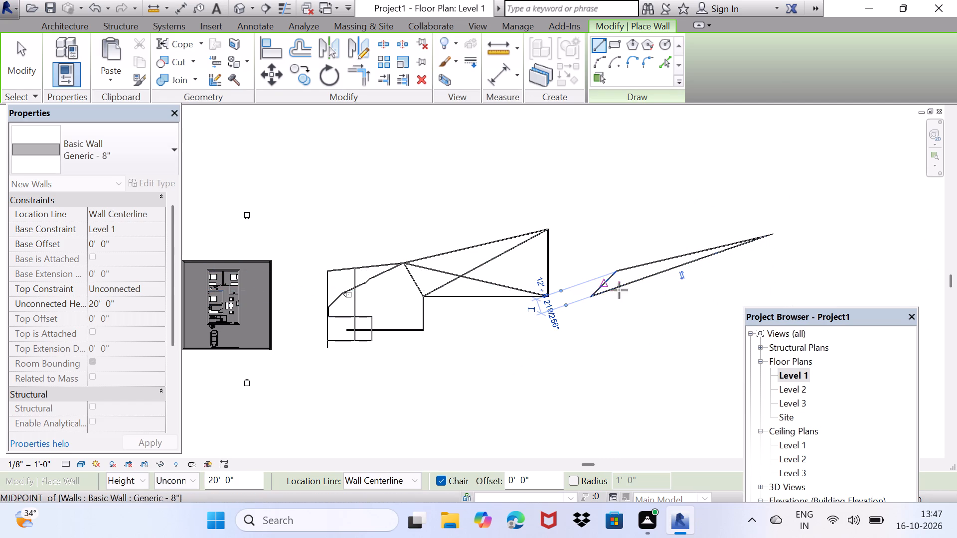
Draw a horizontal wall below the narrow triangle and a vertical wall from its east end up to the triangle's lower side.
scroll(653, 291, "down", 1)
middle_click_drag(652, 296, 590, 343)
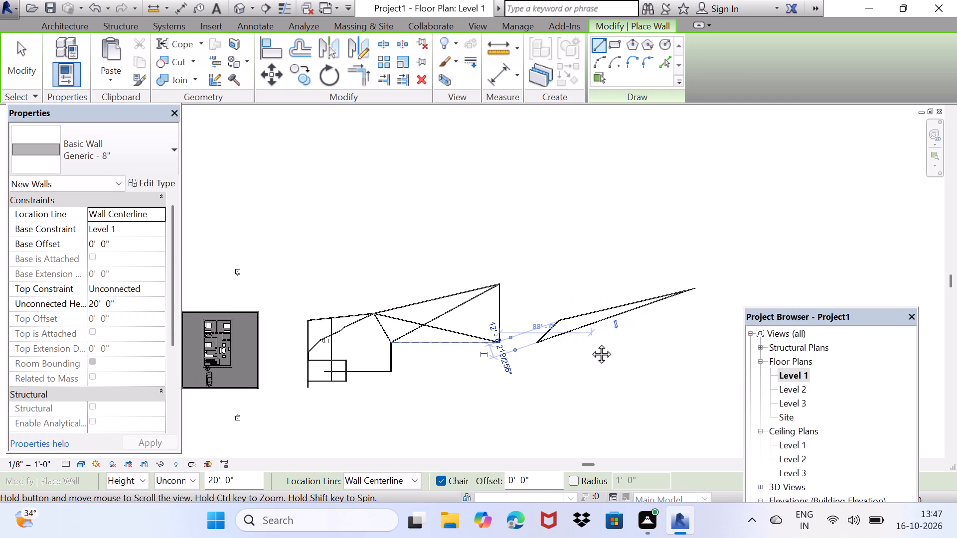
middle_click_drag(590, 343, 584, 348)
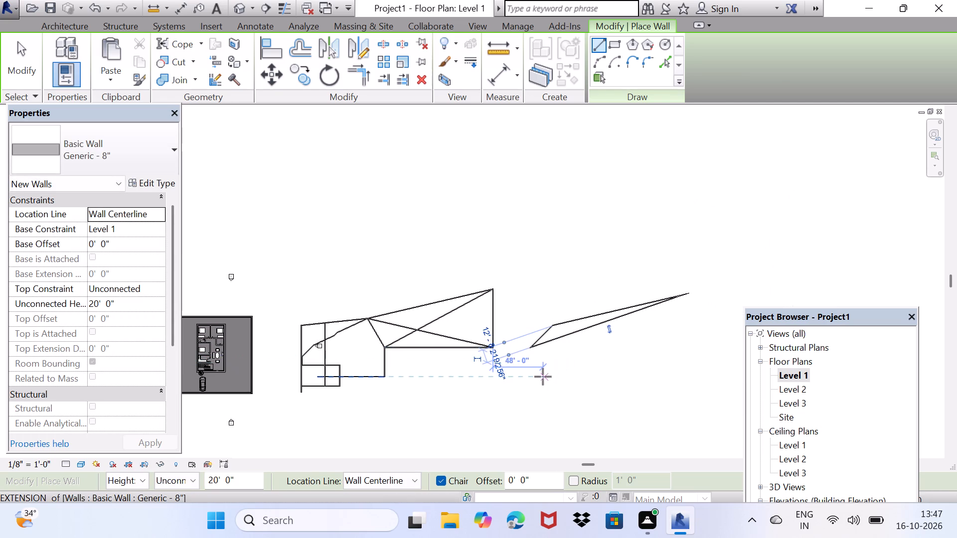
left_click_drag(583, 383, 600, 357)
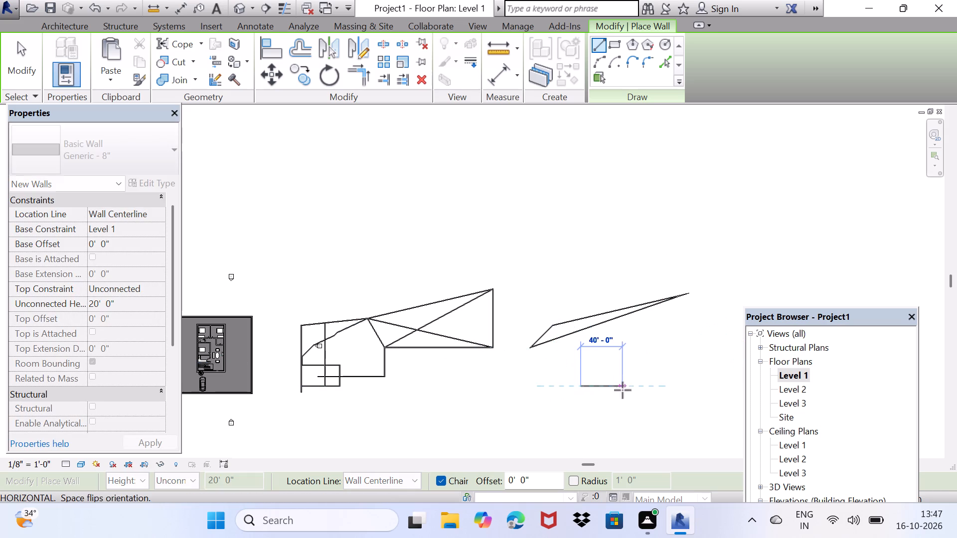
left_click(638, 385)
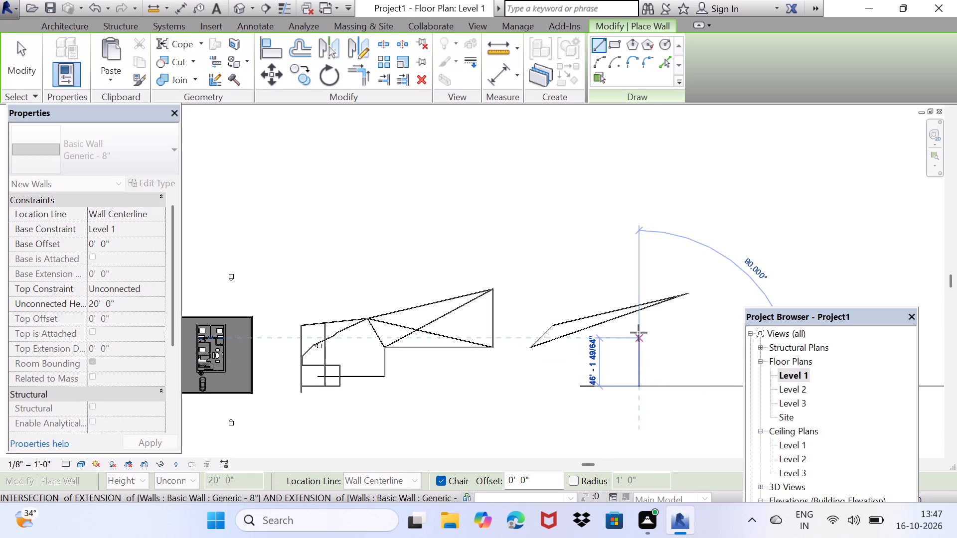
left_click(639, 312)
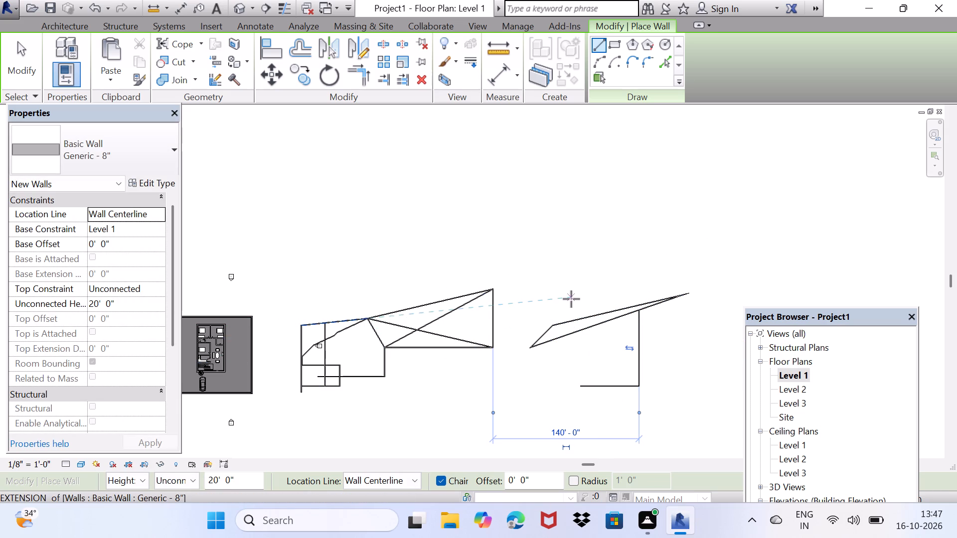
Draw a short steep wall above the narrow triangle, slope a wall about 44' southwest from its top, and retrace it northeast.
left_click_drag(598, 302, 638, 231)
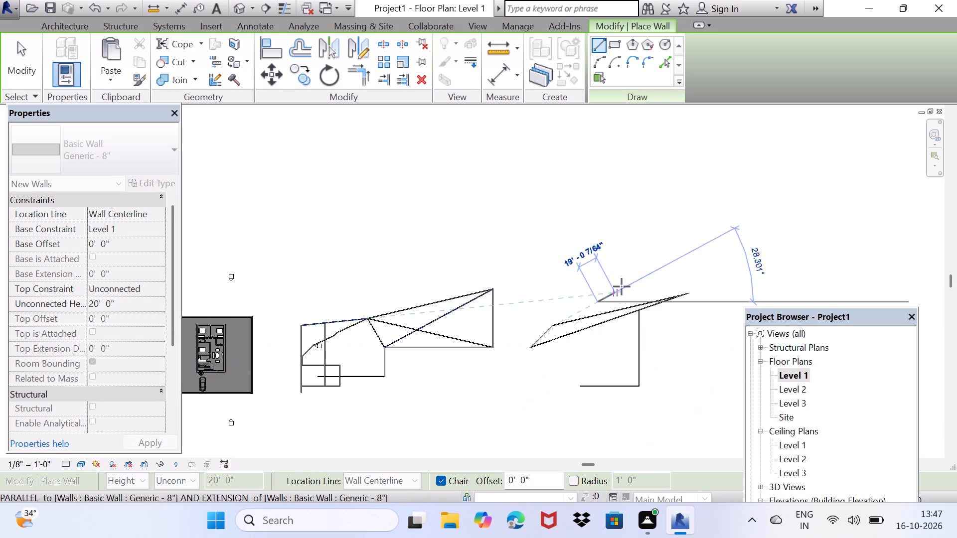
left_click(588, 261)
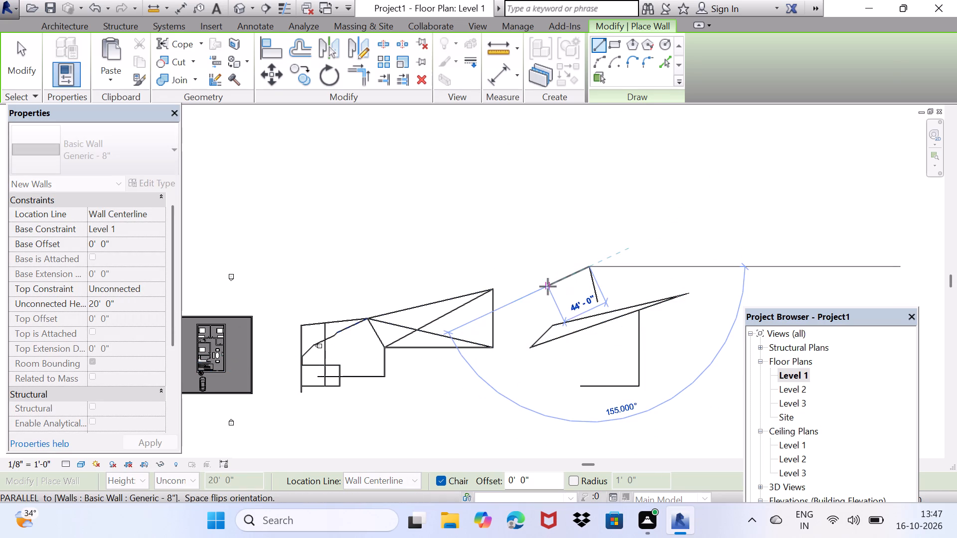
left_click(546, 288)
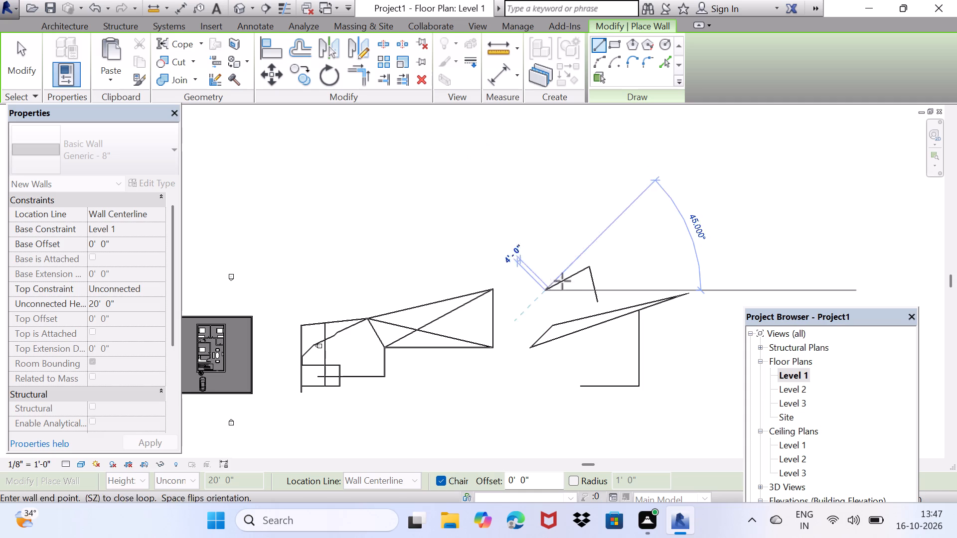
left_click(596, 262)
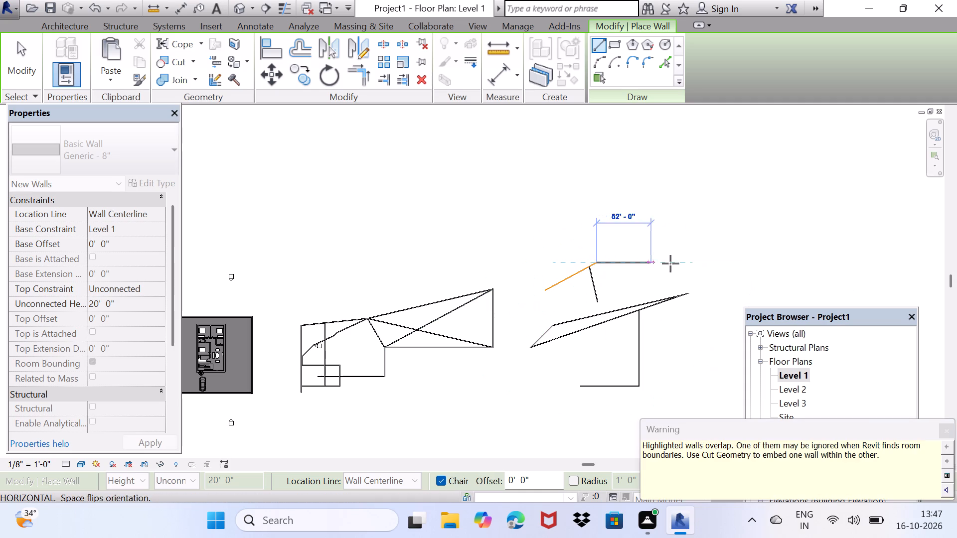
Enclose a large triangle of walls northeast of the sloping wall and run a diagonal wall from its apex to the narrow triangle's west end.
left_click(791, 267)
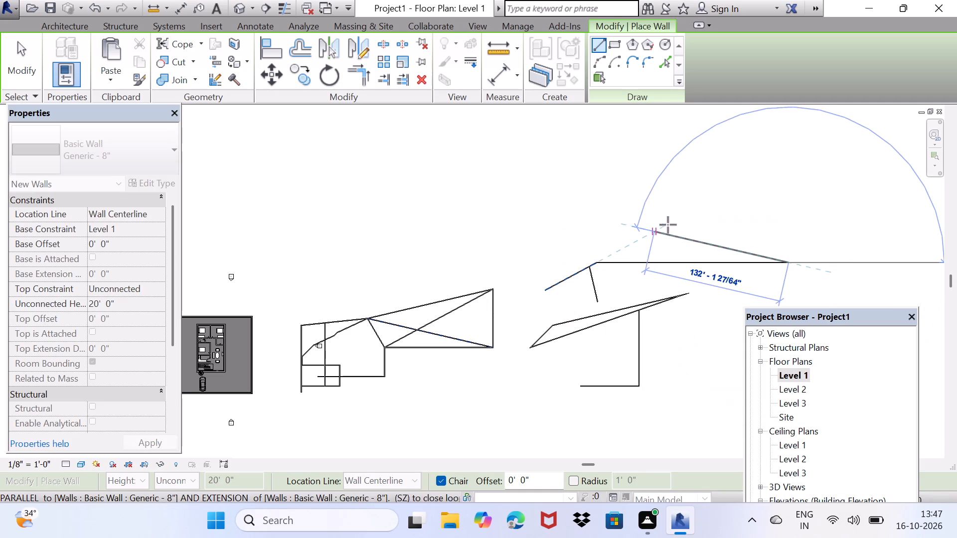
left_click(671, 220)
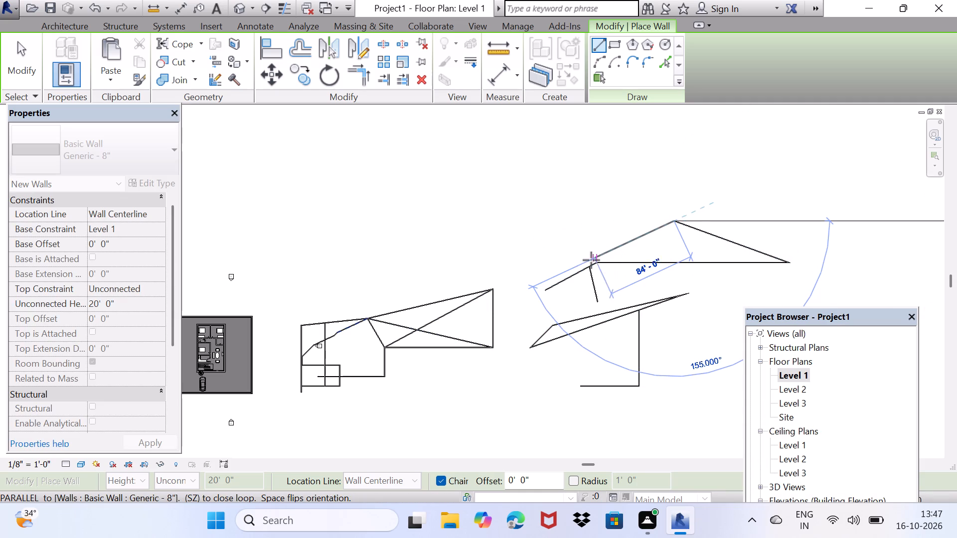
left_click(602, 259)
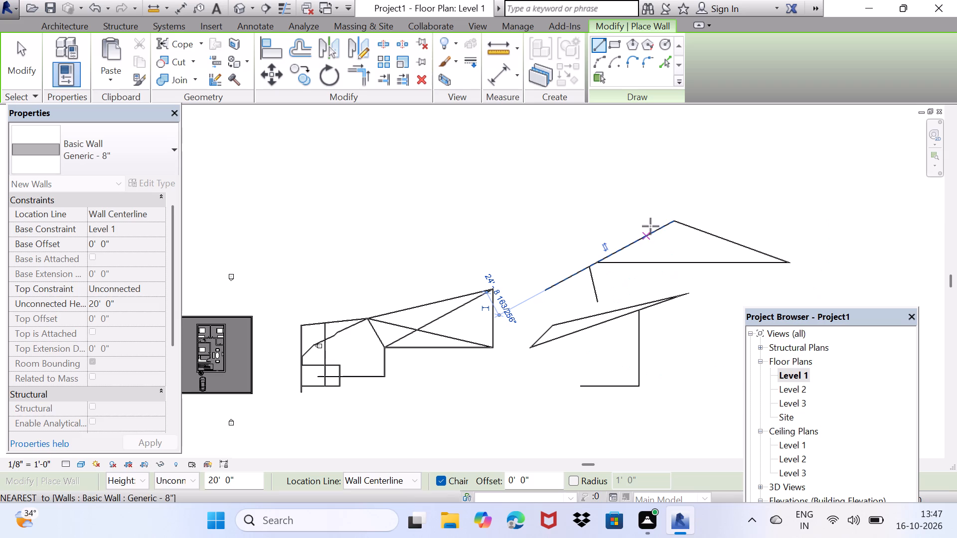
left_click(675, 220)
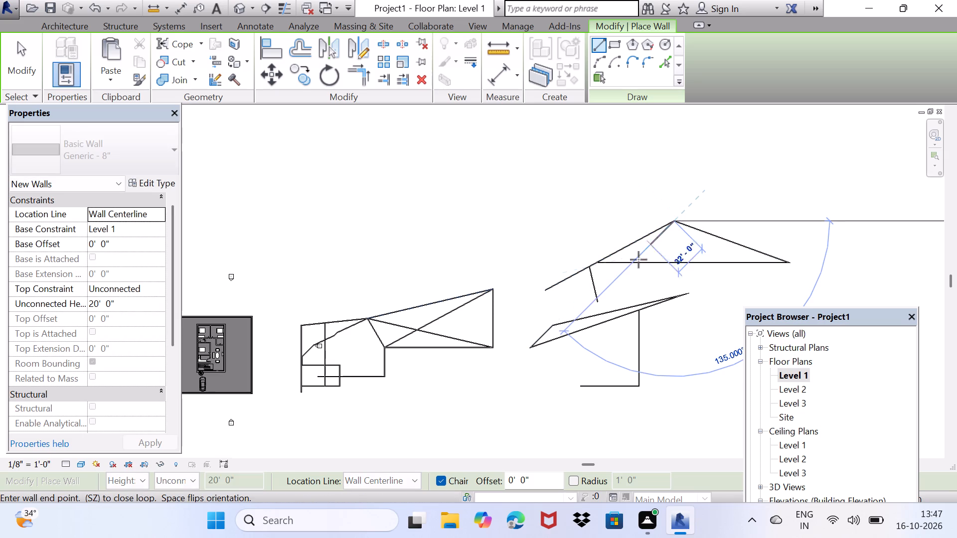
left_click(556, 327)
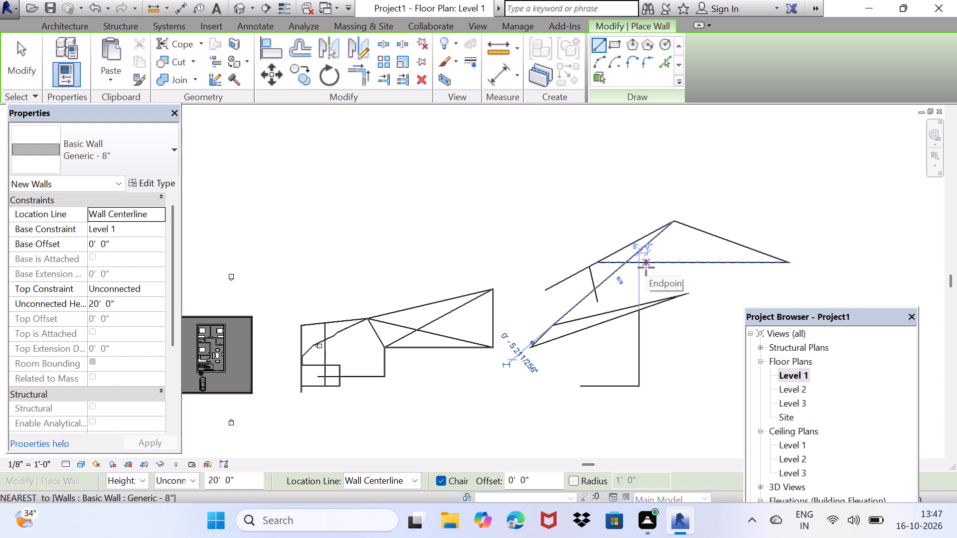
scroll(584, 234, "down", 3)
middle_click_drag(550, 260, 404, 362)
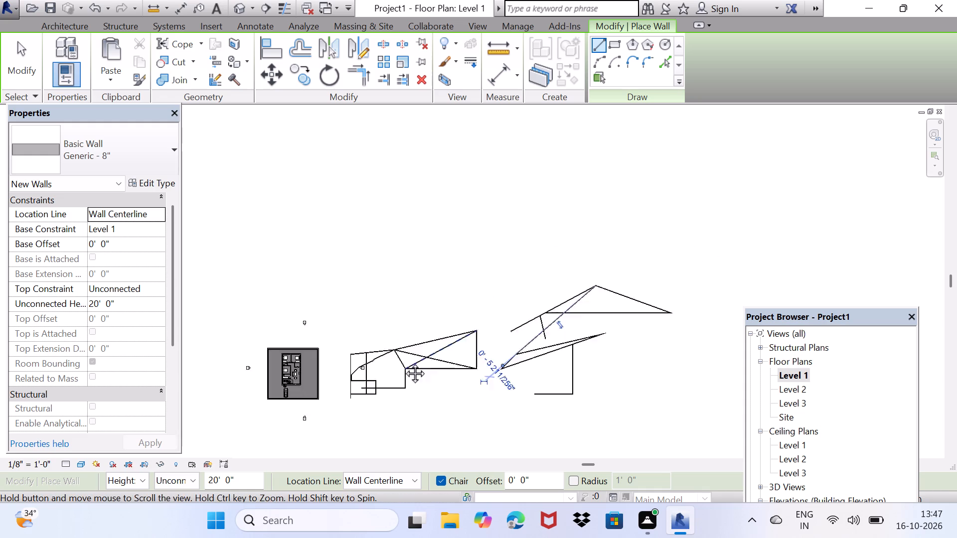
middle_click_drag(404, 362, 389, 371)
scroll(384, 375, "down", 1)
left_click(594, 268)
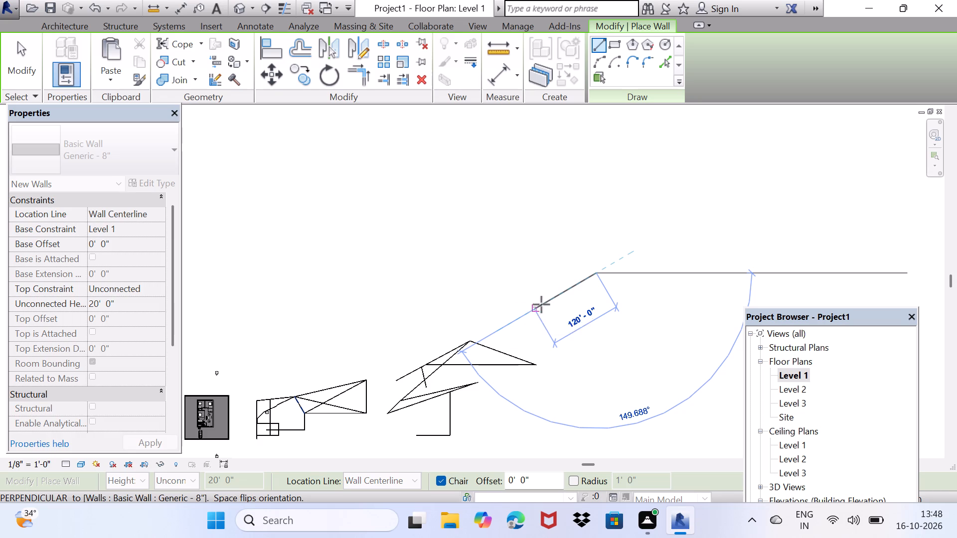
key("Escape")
Delete the first outline's walls, the narrow triangle and the L-shaped walls together with the East elevation marker and its view.
middle_click_drag(440, 379, 524, 301)
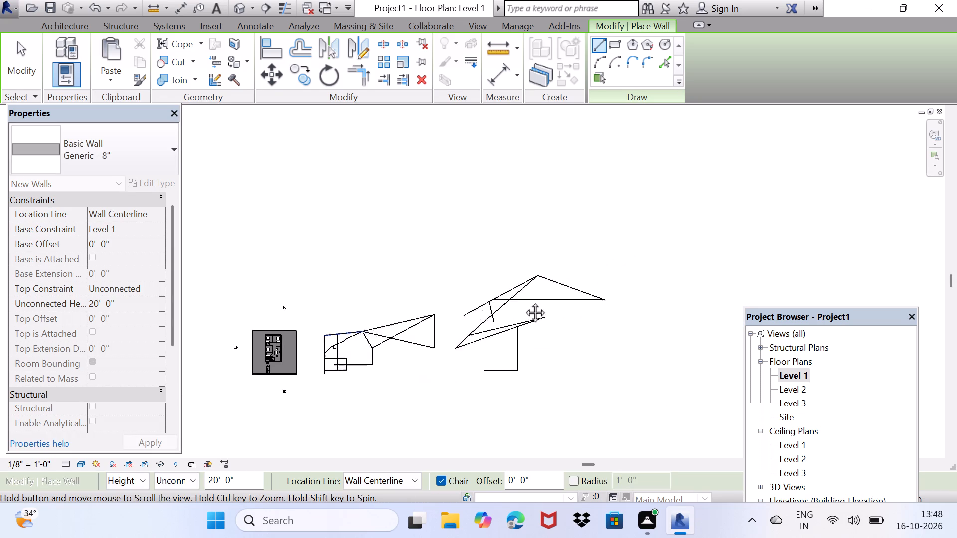
middle_click_drag(524, 301, 540, 288)
scroll(399, 356, "up", 3)
key("space")
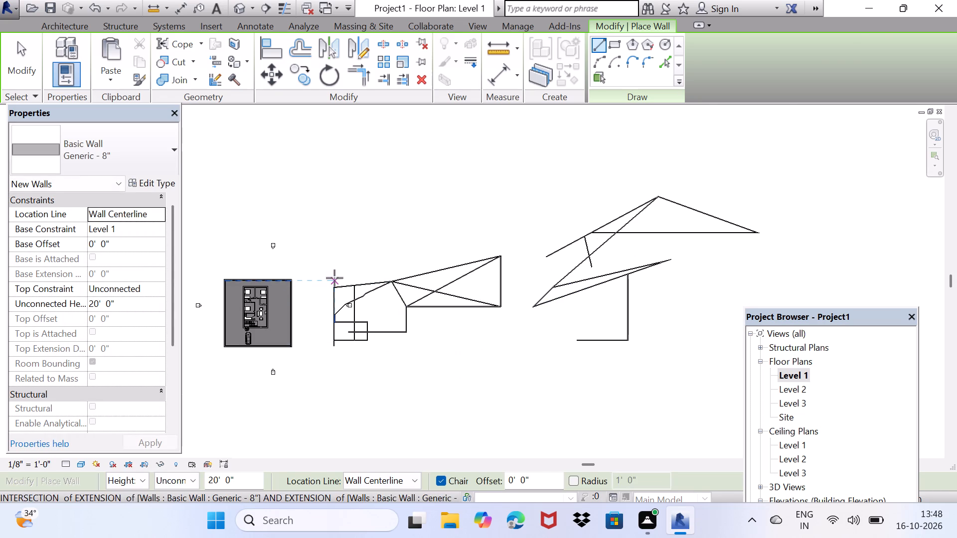
key("Escape")
left_click_drag(308, 259, 375, 360)
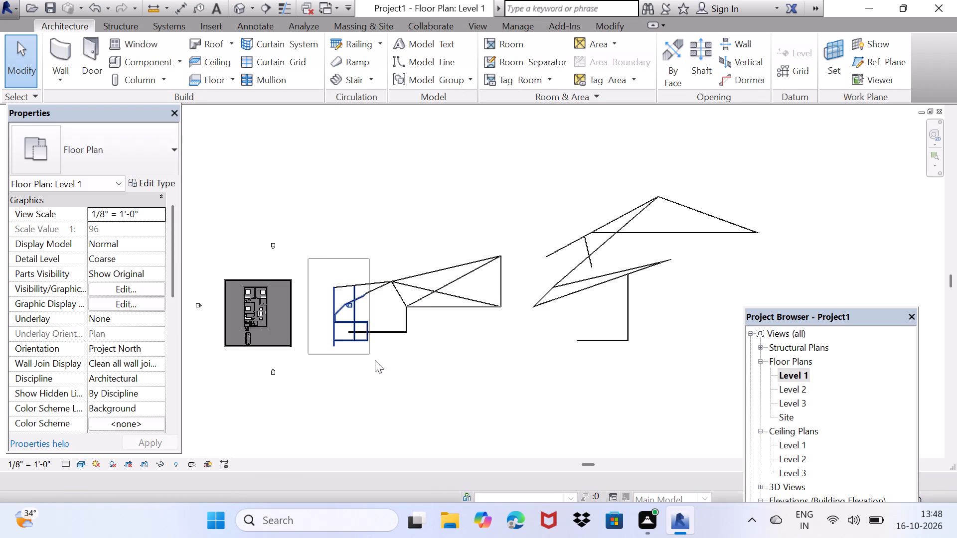
left_click_drag(375, 360, 683, 402)
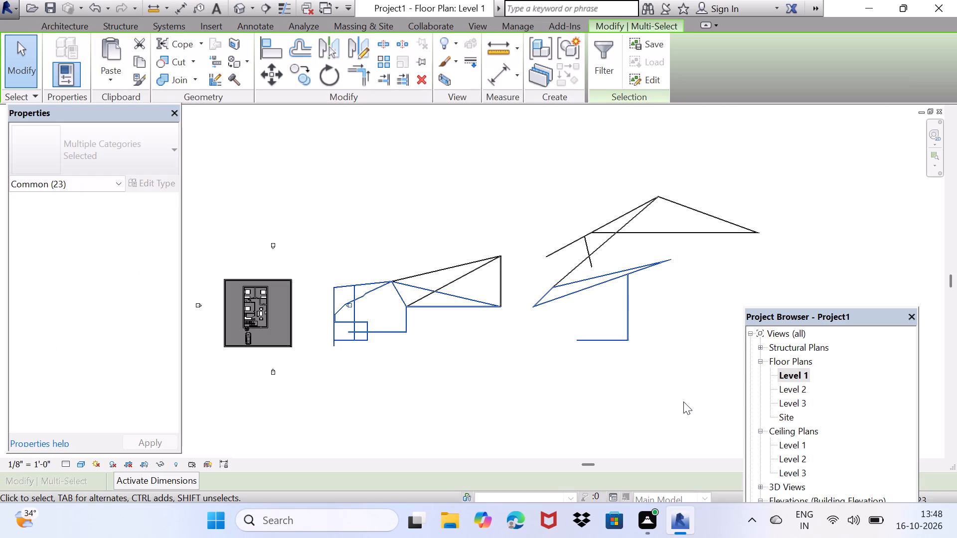
key("Delete")
left_click(605, 305)
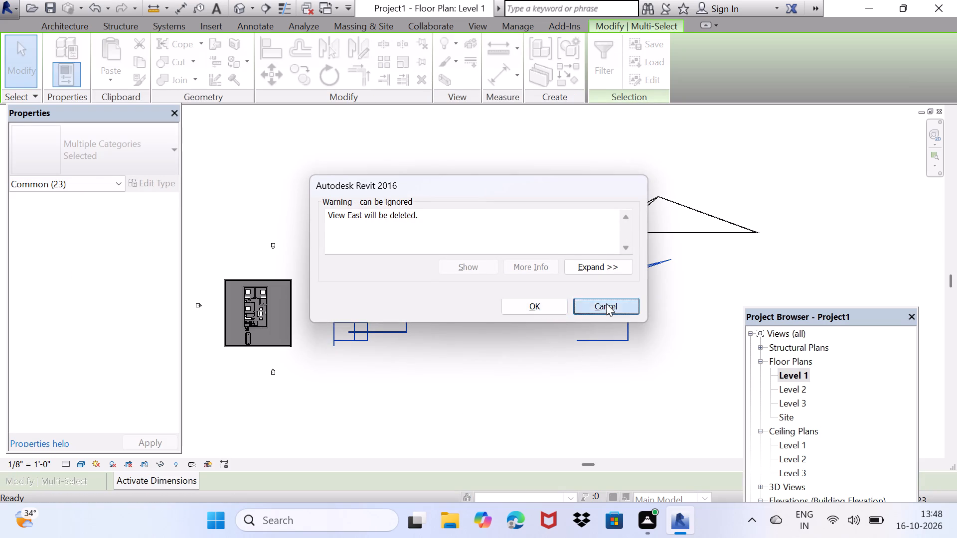
key("Delete")
left_click(556, 310)
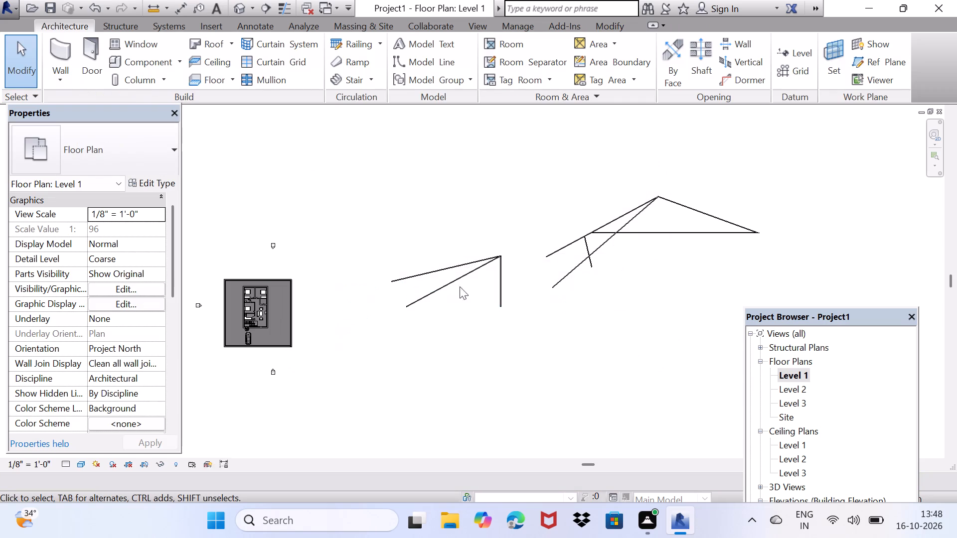
Delete the remaining walls of the large northeastern triangle, its diagonal link, and the short steep and sloping walls beside it.
left_click_drag(339, 221, 788, 245)
key("Delete")
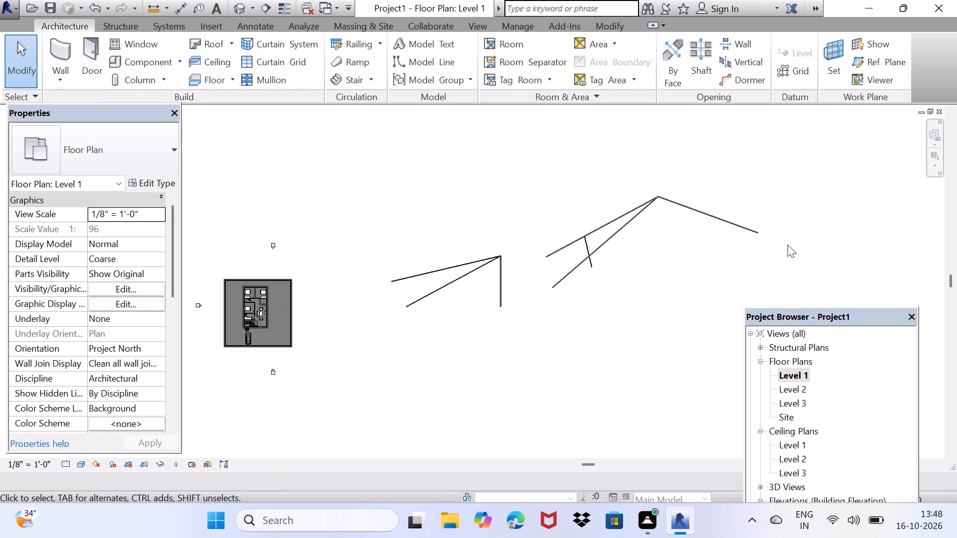
left_click(711, 215)
key("Delete")
left_click(637, 221)
key("Delete")
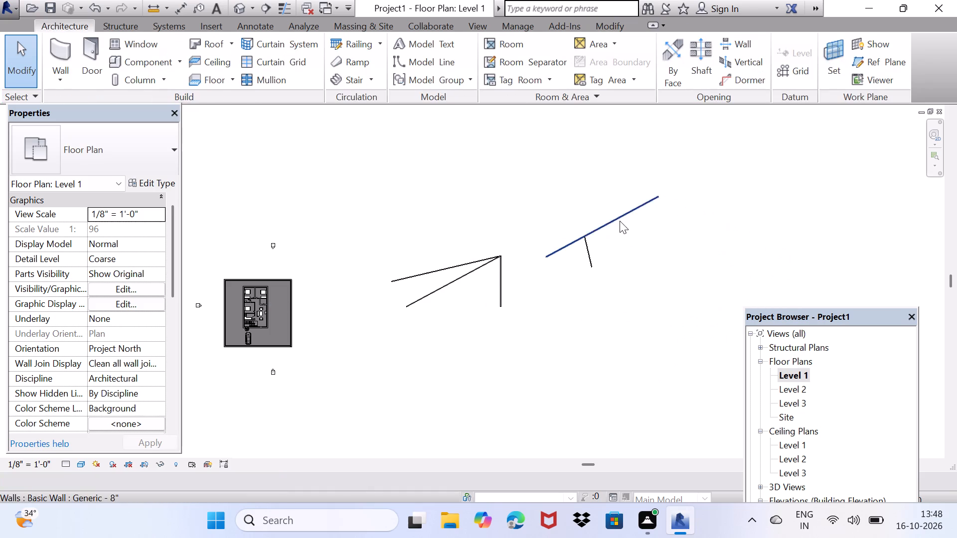
left_click(620, 221)
key("Delete")
left_click(581, 253)
key("Delete")
left_click(589, 248)
key("Delete")
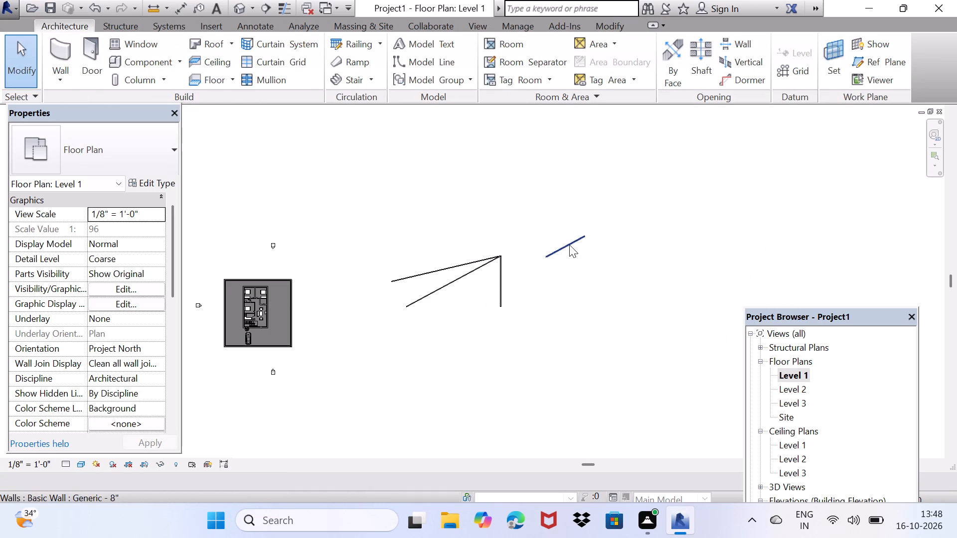
left_click(569, 245)
key("Delete")
key("Delete")
Delete the last freehand walls east of the plot: the vertical wall and the two sloping walls meeting at its top.
left_click(500, 264)
key("Delete")
left_click(486, 264)
key("Delete")
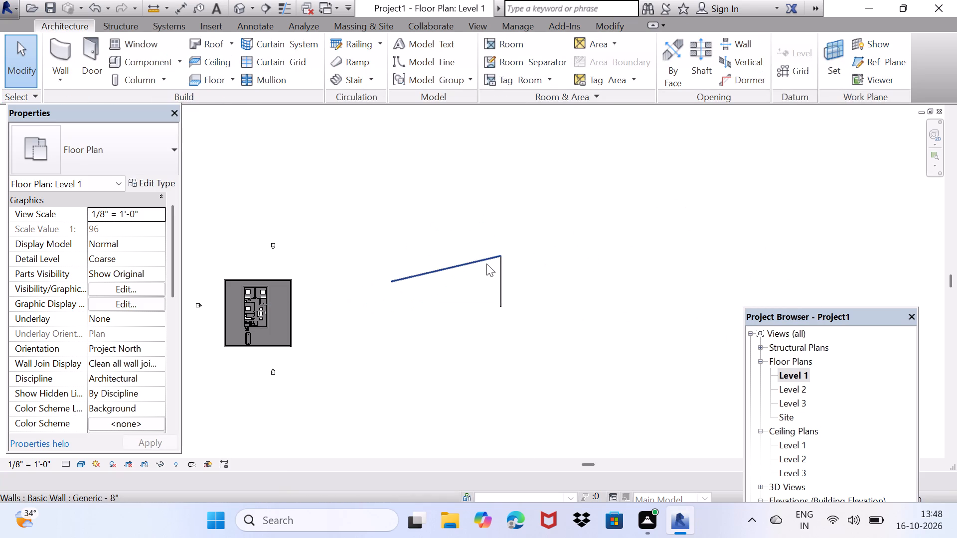
left_click(486, 264)
key("Delete")
left_click(503, 266)
key("Delete")
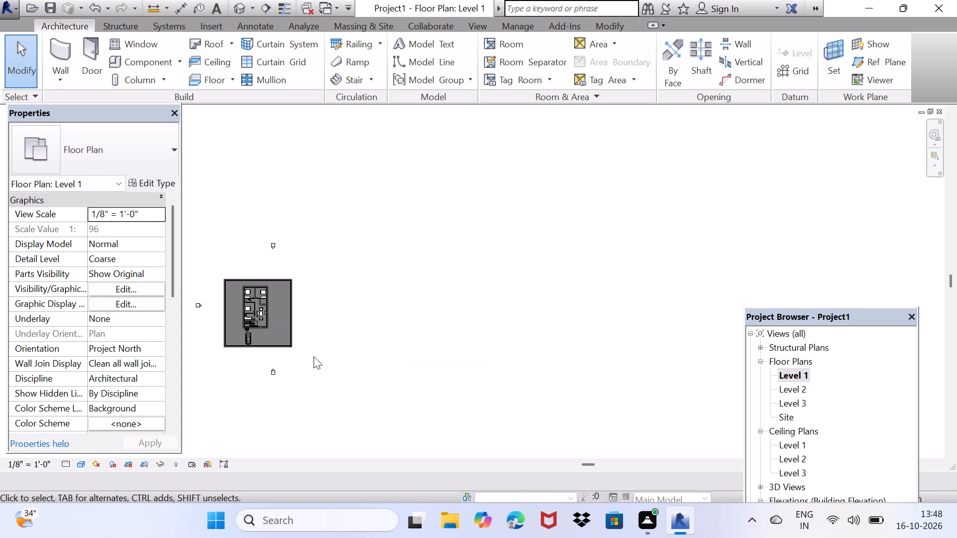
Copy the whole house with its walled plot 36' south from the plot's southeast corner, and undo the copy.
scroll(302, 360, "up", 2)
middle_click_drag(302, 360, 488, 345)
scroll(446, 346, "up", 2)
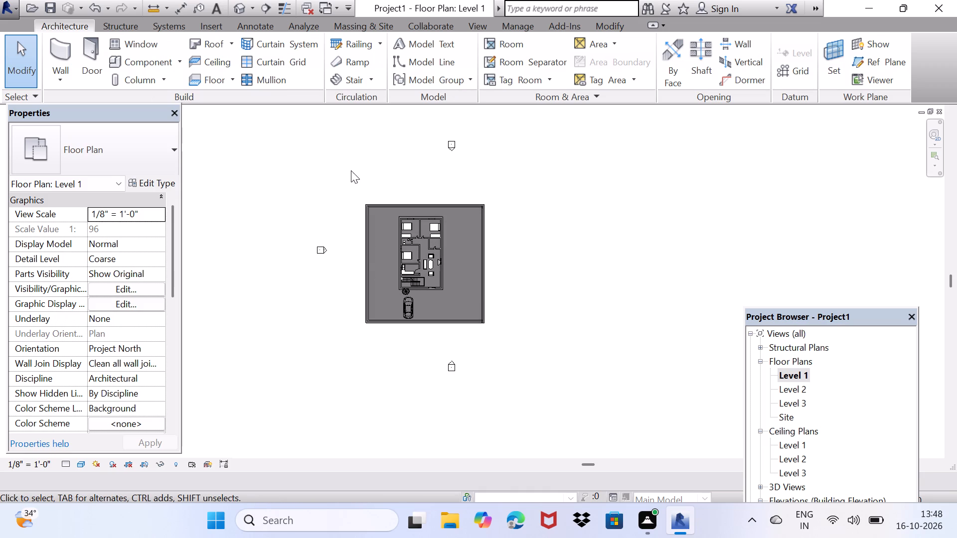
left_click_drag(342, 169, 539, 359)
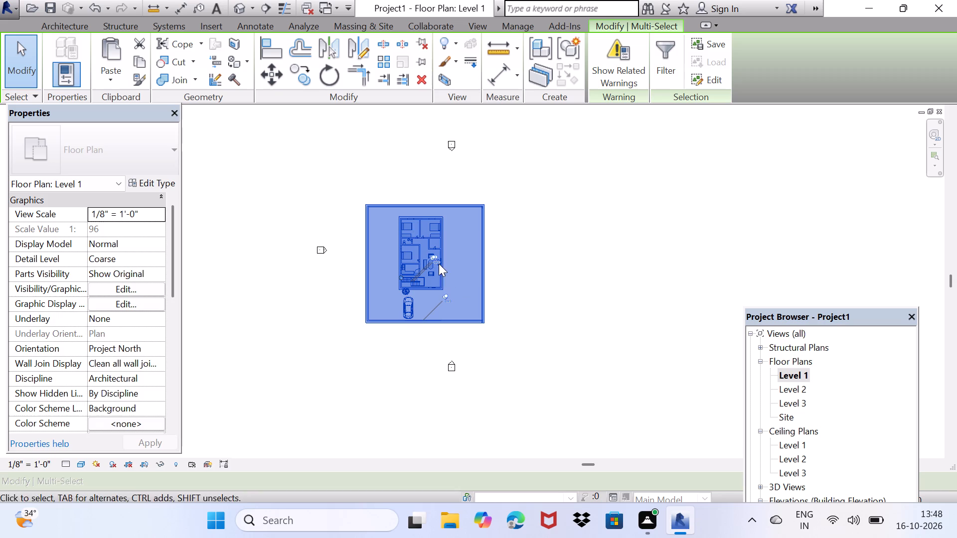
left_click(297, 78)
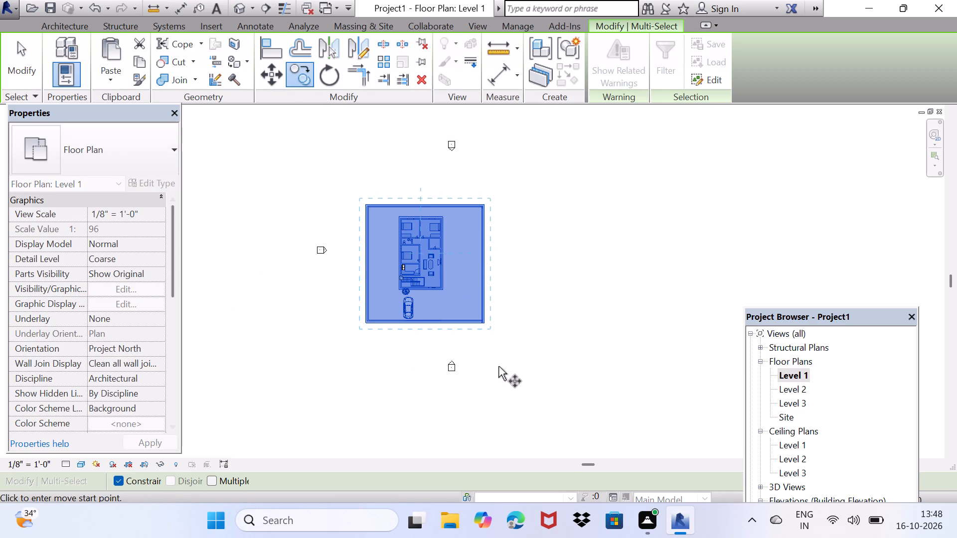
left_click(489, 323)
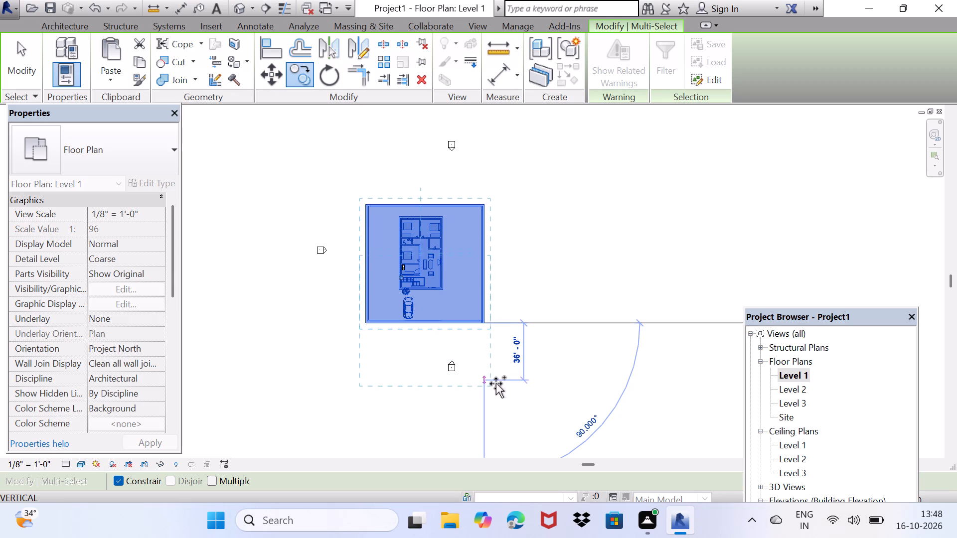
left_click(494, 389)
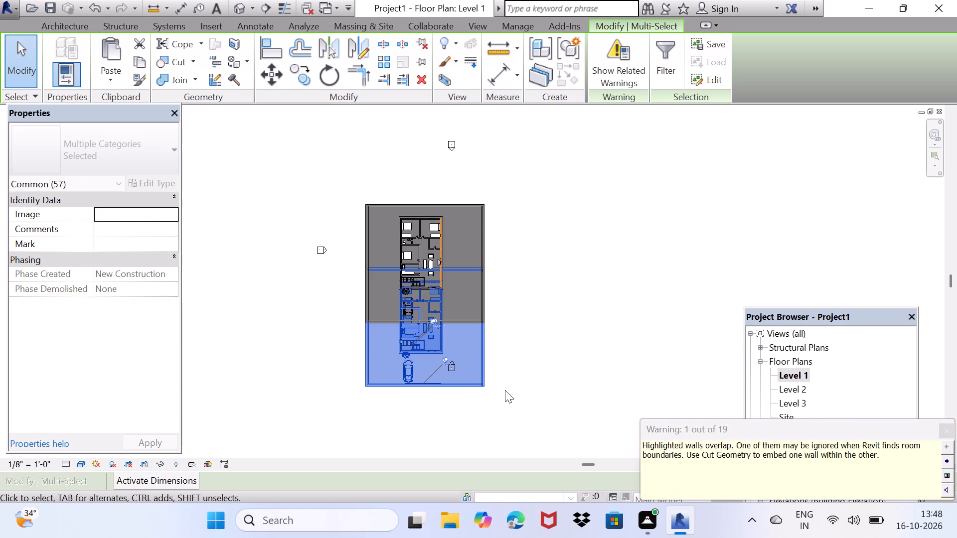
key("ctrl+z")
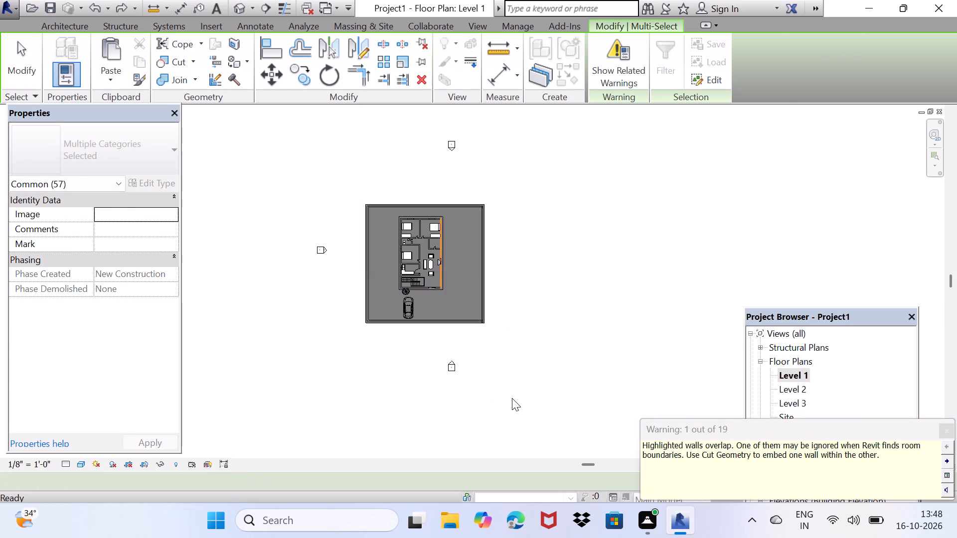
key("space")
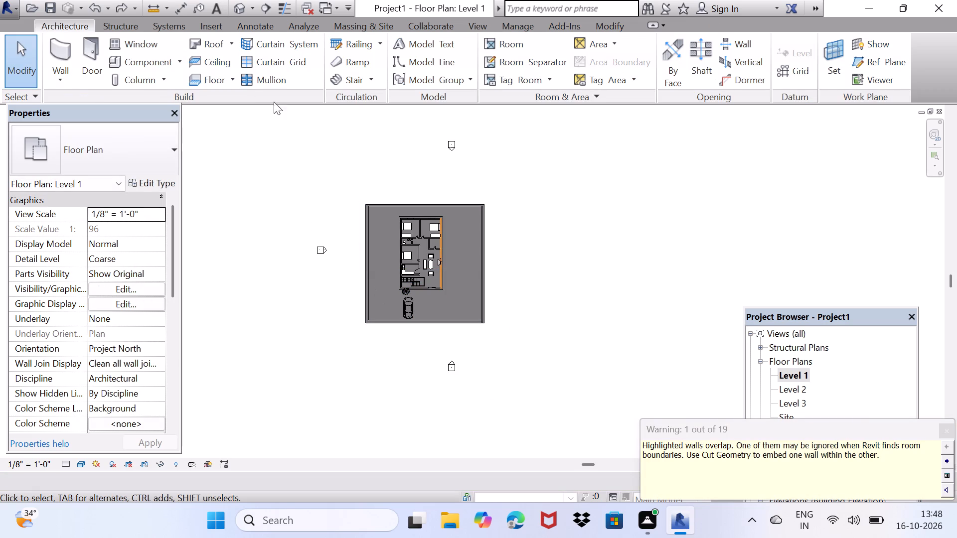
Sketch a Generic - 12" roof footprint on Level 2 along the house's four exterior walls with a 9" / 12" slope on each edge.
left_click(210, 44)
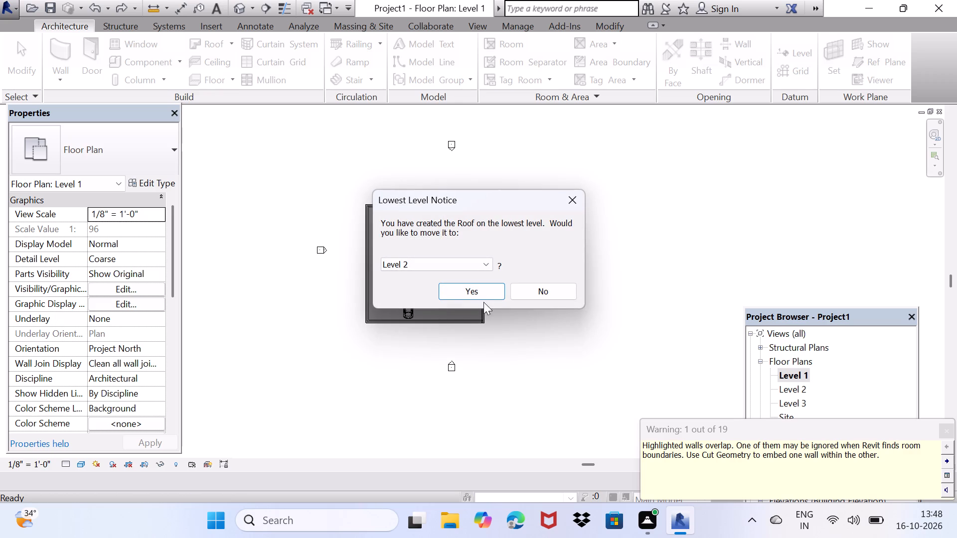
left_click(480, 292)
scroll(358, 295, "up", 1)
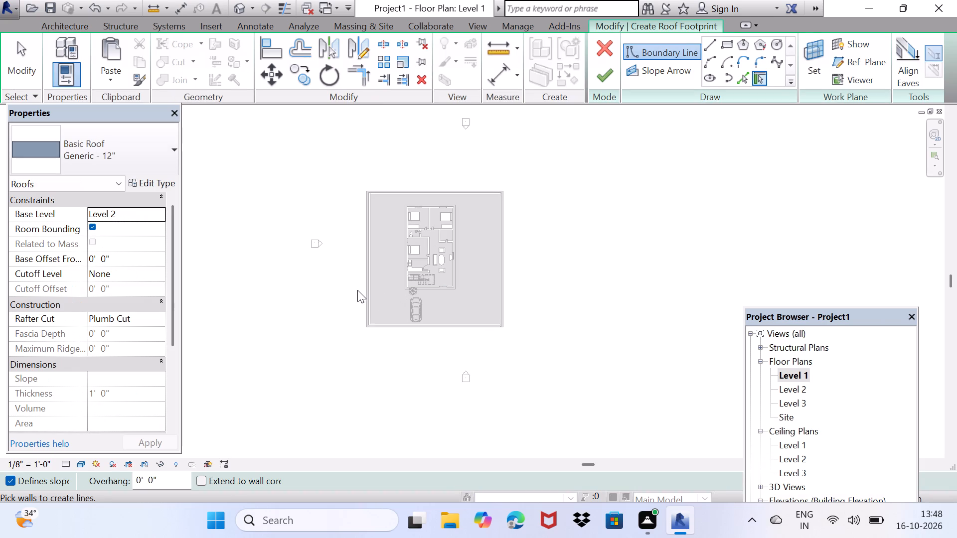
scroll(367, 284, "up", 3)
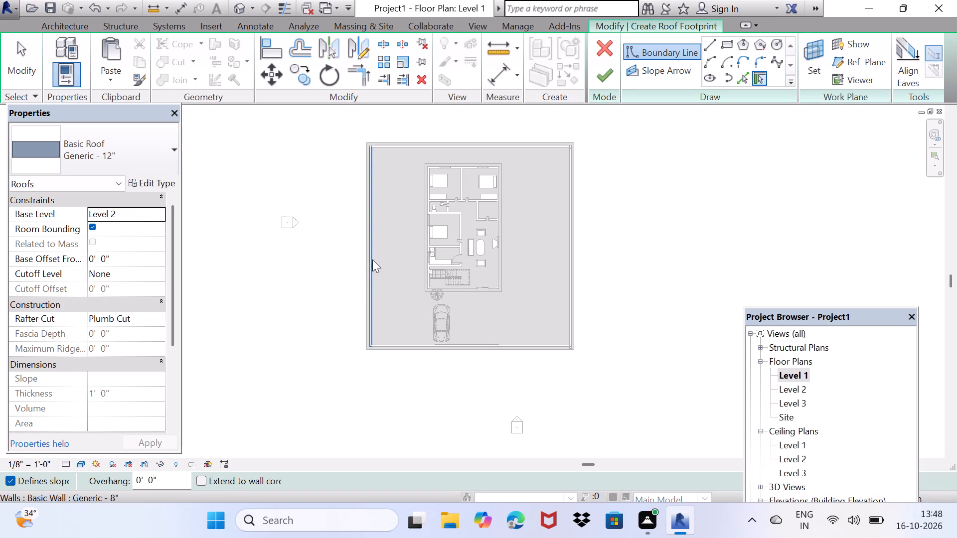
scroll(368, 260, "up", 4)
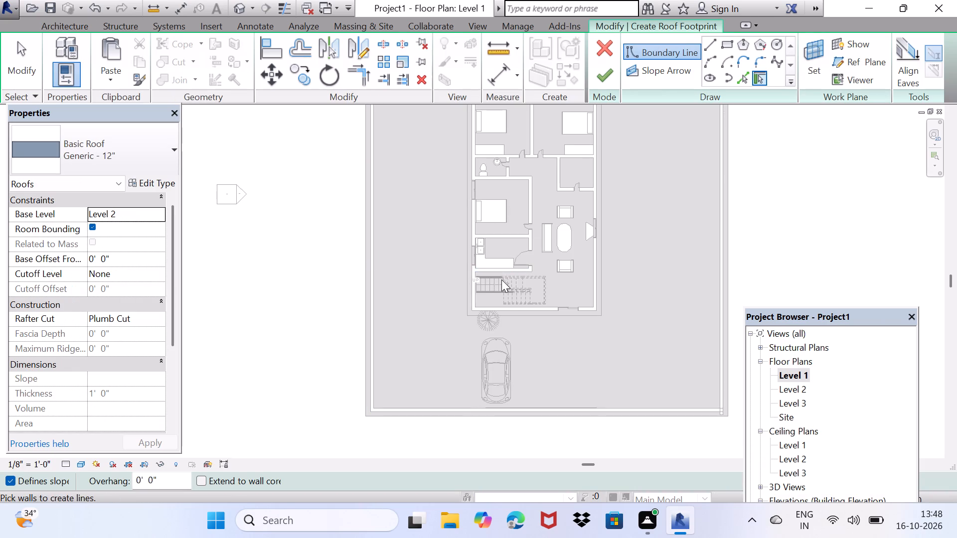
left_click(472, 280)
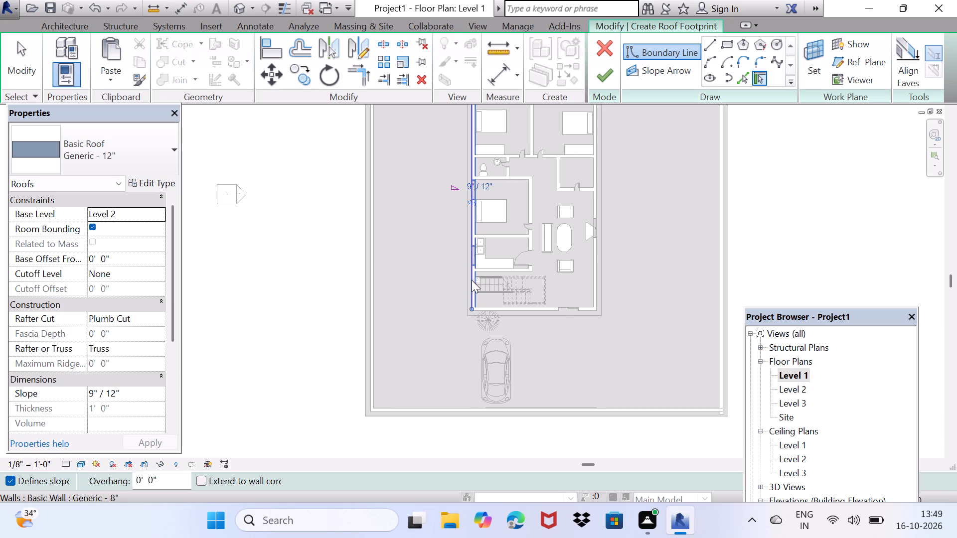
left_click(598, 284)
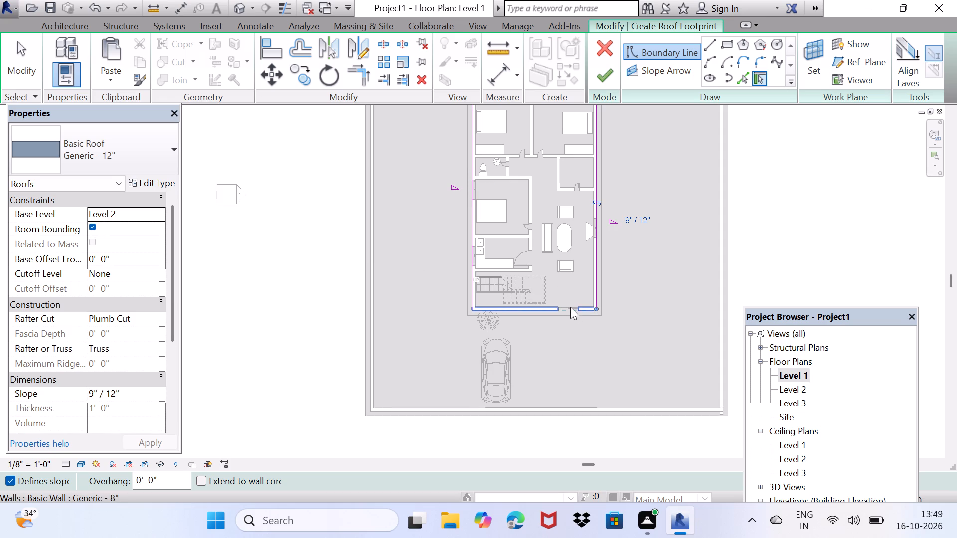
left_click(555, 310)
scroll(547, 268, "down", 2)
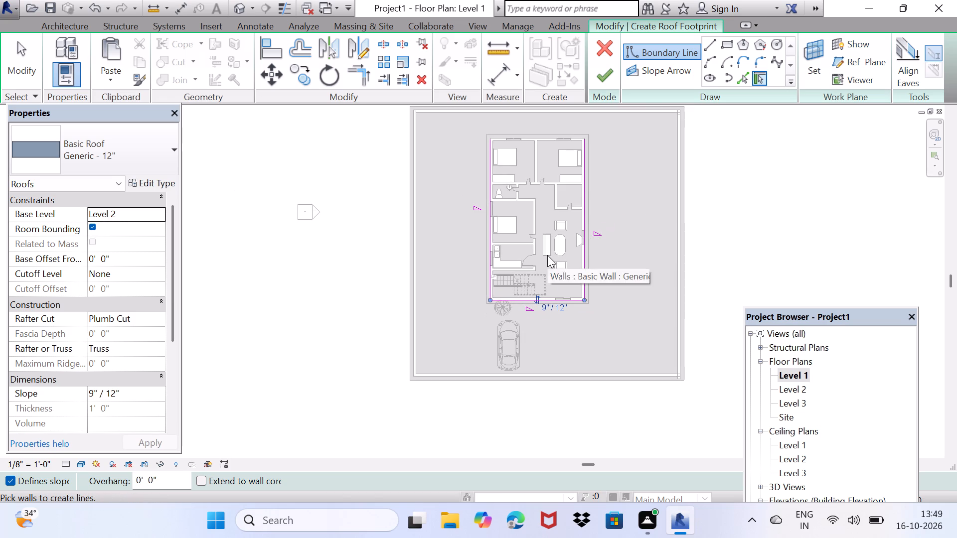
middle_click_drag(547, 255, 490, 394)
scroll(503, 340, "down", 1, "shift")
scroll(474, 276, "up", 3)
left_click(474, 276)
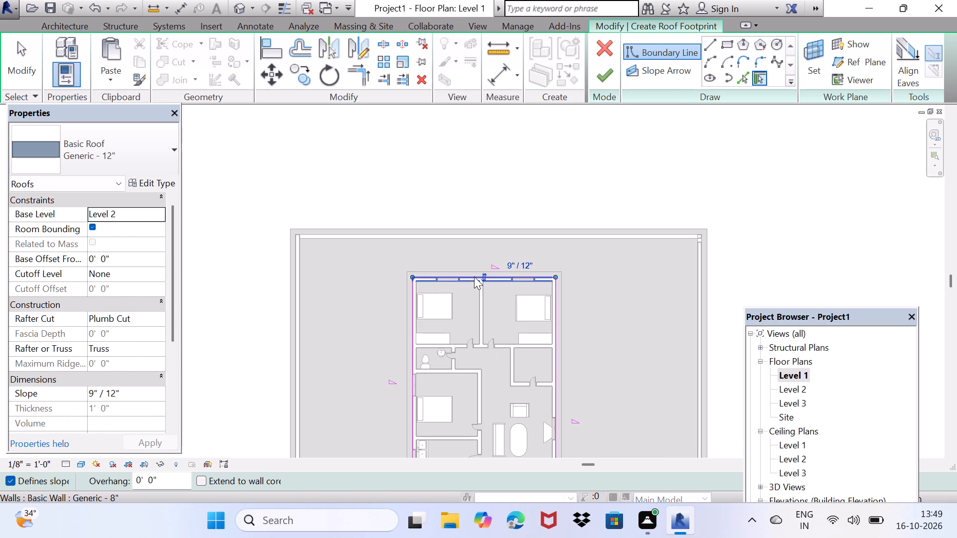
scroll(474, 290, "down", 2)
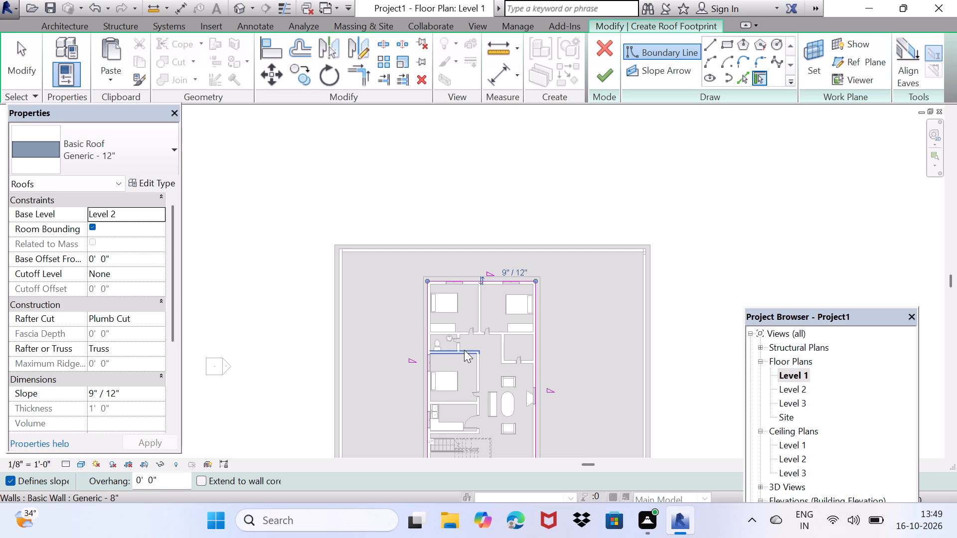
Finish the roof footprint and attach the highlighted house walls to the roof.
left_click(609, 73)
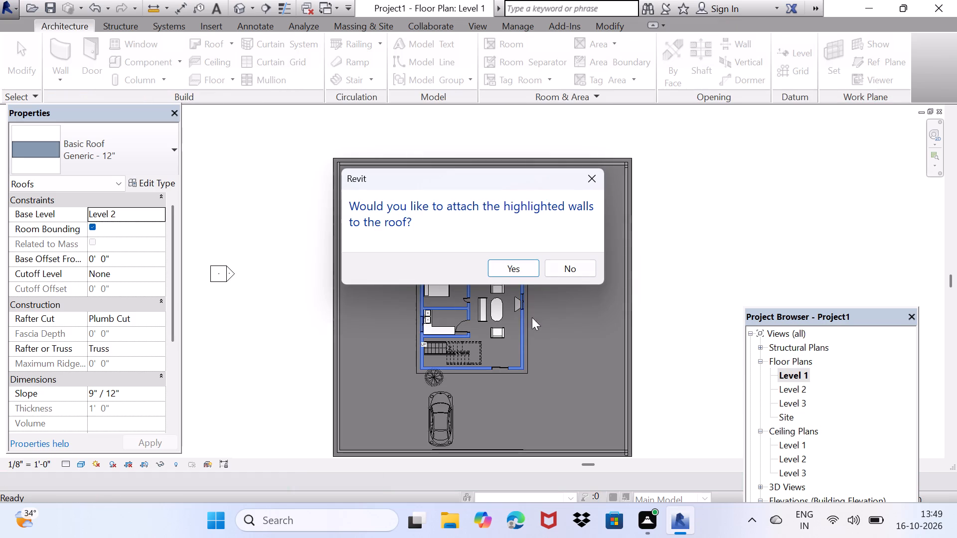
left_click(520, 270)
Examine the new roof in plan and in the default 3D view, and select it there.
middle_click_drag(507, 336, 504, 208)
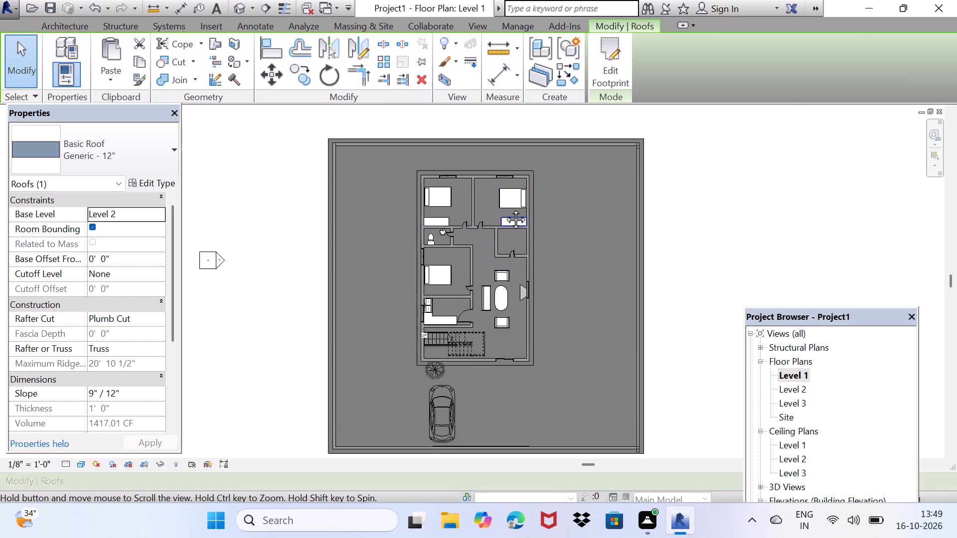
middle_click_drag(504, 208, 509, 185)
scroll(494, 331, "up", 2)
left_click(496, 310)
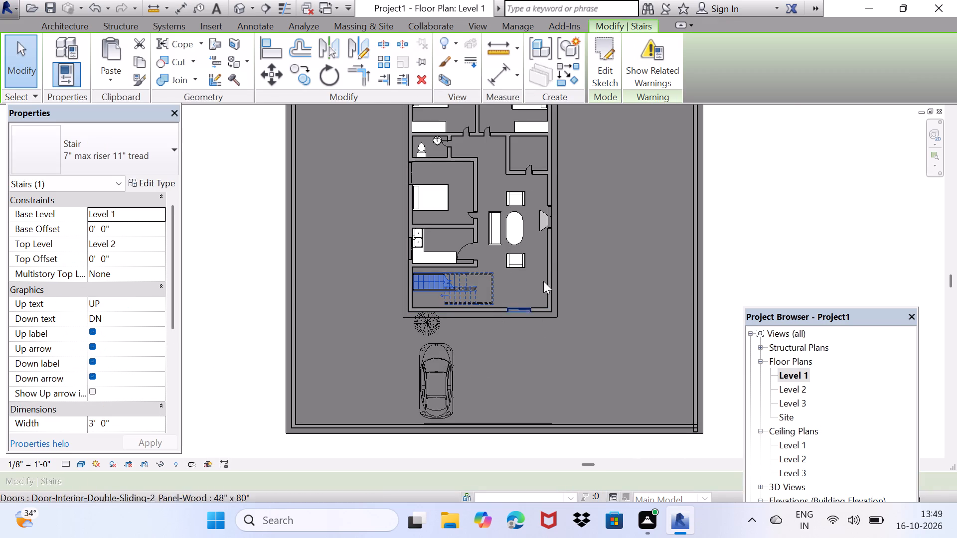
left_click(242, 6)
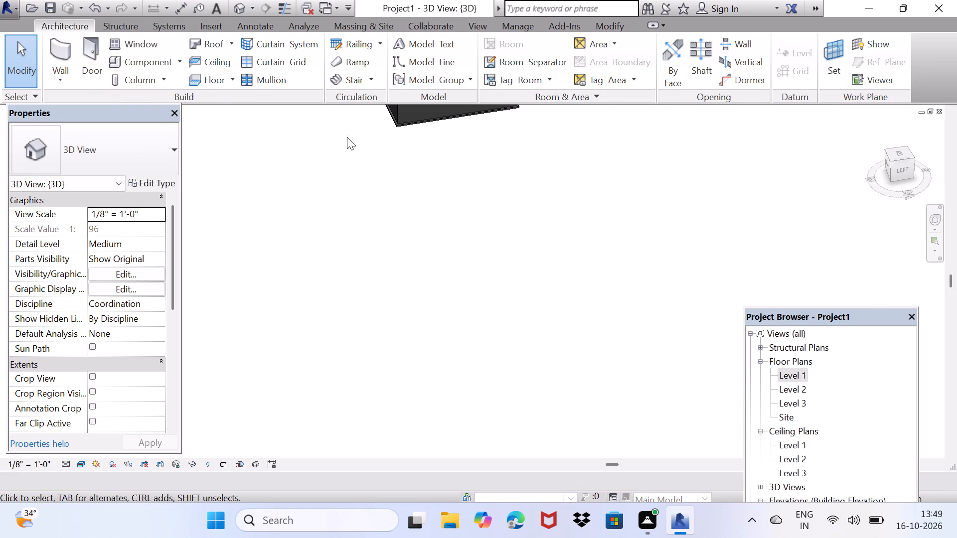
scroll(418, 208, "down", 9)
scroll(424, 182, "up", 6)
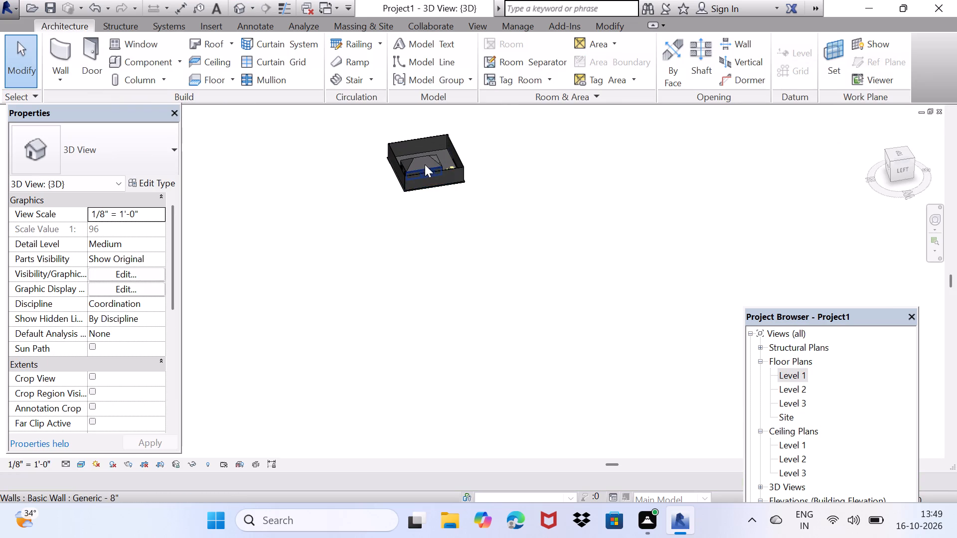
scroll(425, 164, "up", 7)
middle_click_drag(431, 174, 442, 180)
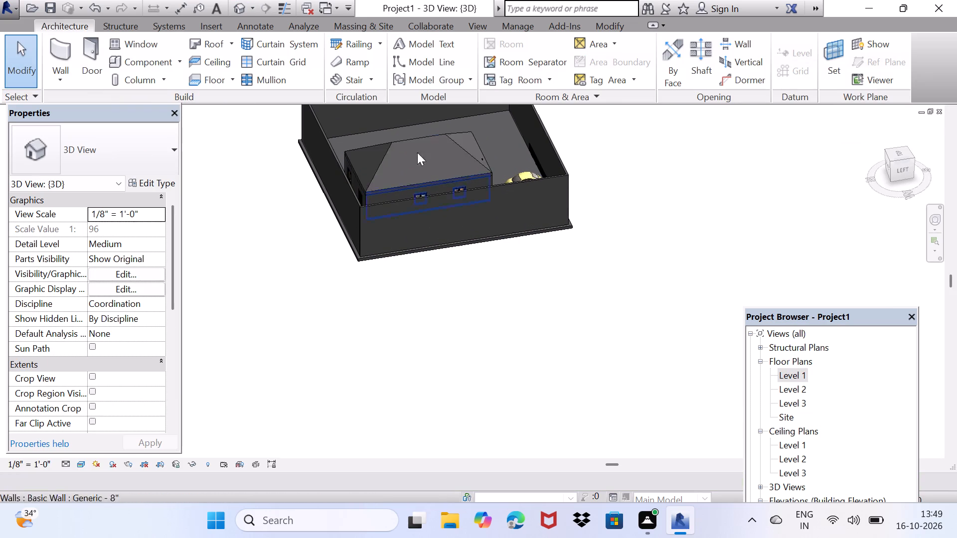
left_click(415, 140)
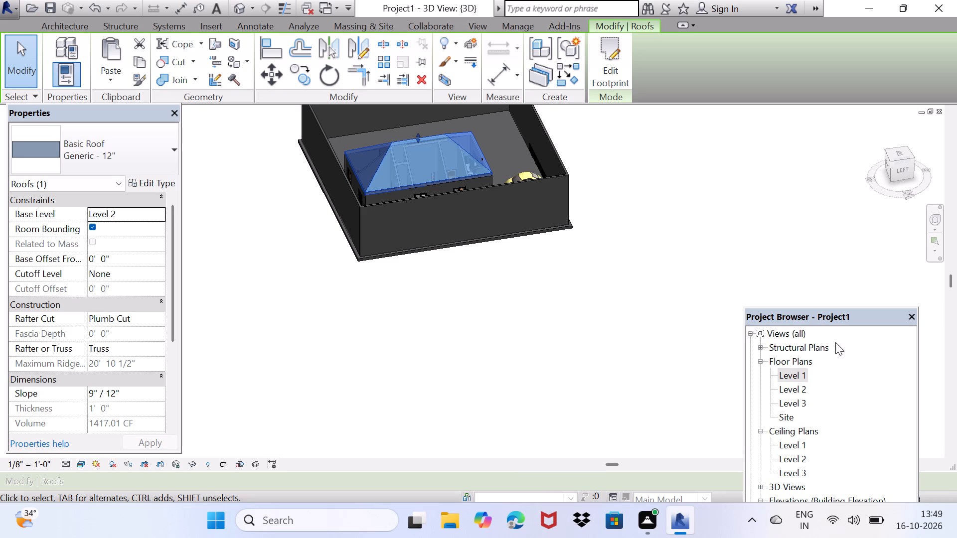
Reposition the floating Project Browser so its whole tree shows, and undo the attachment of the house walls to the roof.
left_click_drag(839, 313, 840, 103)
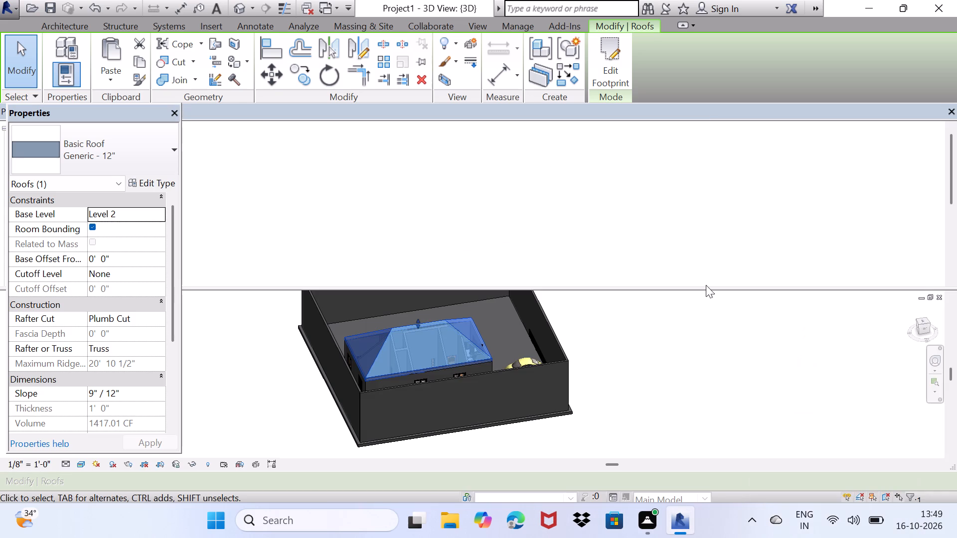
key("ctrl+z")
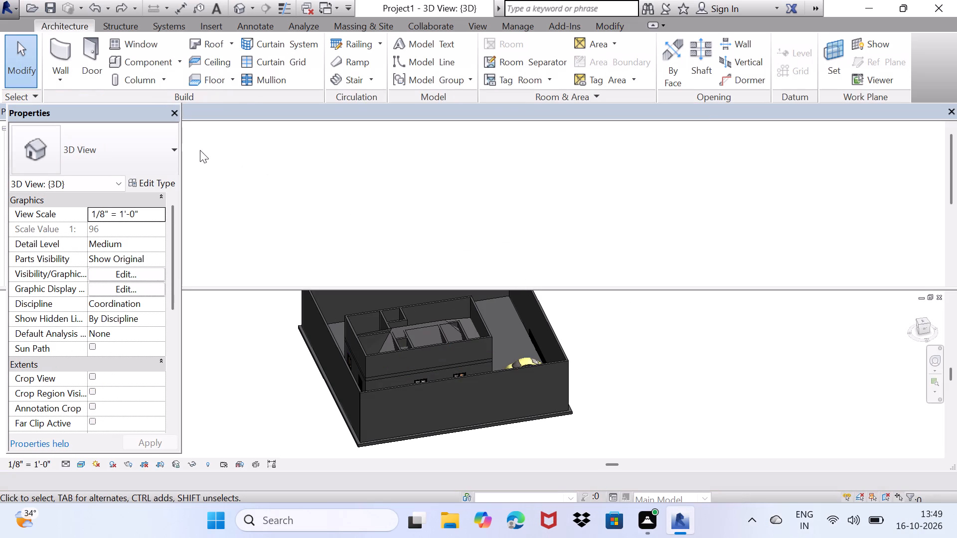
left_click_drag(180, 139, 56, 127)
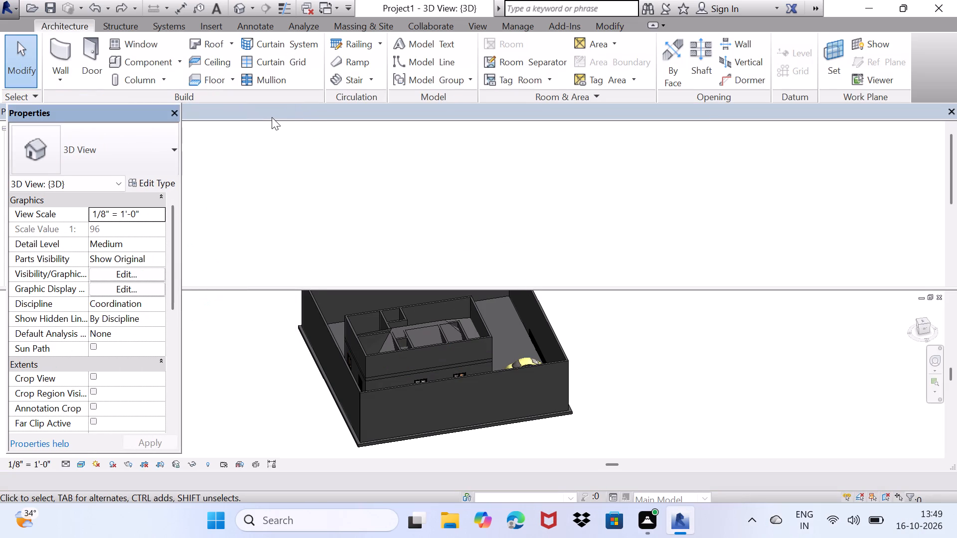
left_click_drag(270, 112, 722, 116)
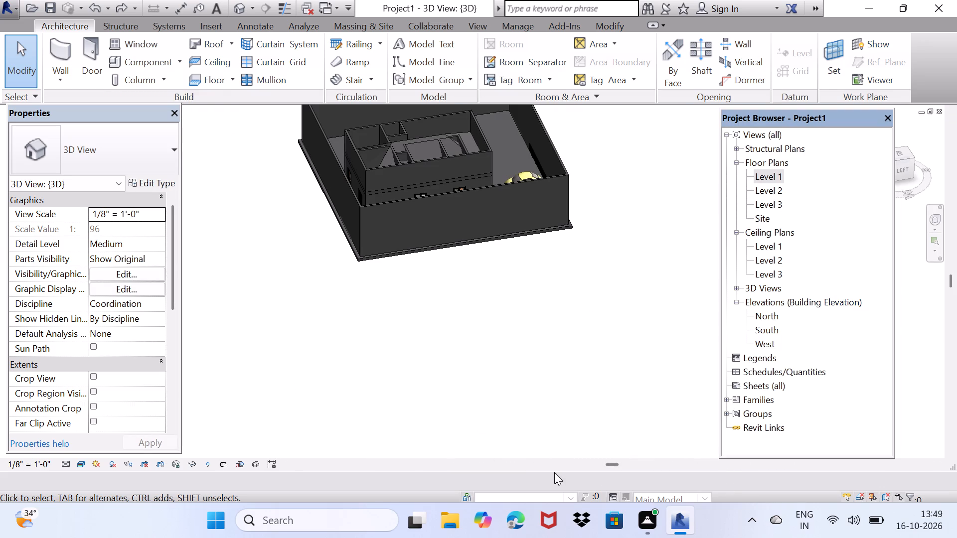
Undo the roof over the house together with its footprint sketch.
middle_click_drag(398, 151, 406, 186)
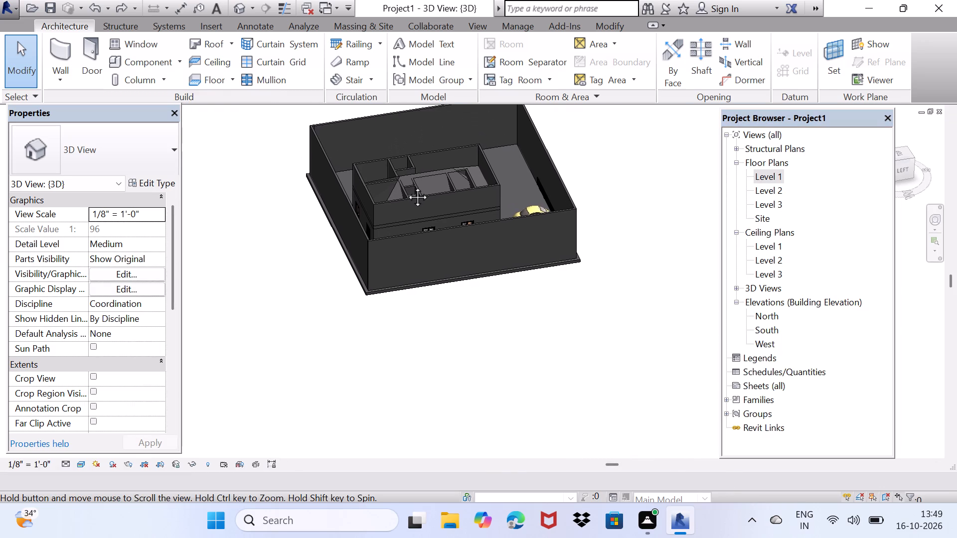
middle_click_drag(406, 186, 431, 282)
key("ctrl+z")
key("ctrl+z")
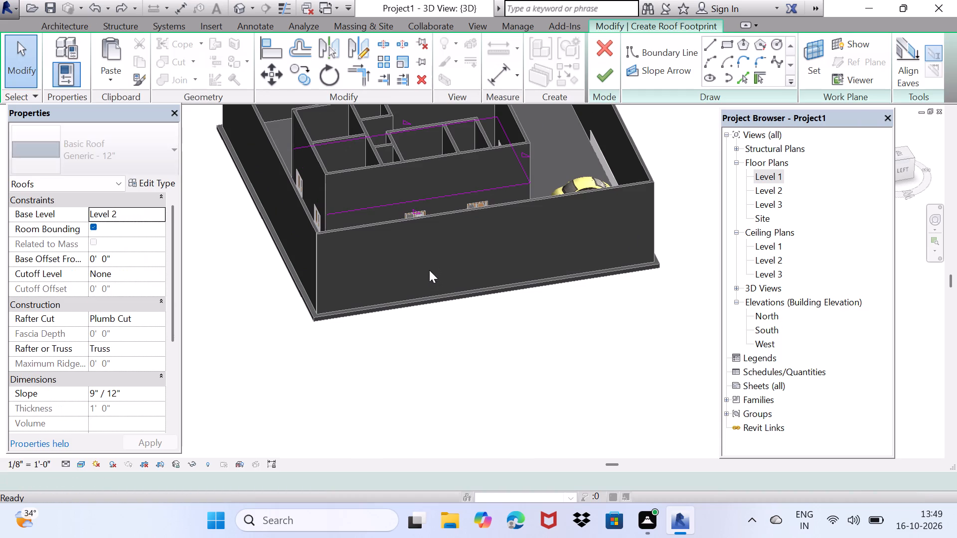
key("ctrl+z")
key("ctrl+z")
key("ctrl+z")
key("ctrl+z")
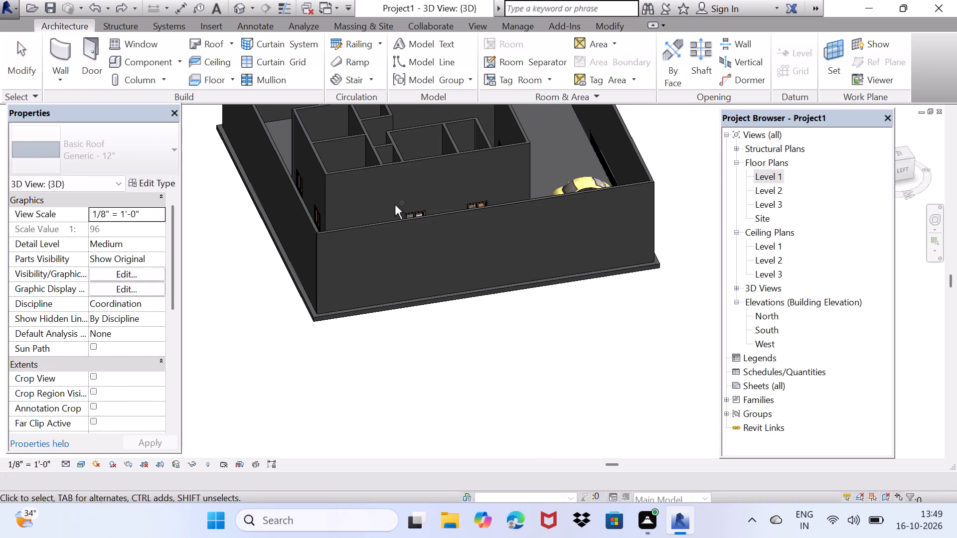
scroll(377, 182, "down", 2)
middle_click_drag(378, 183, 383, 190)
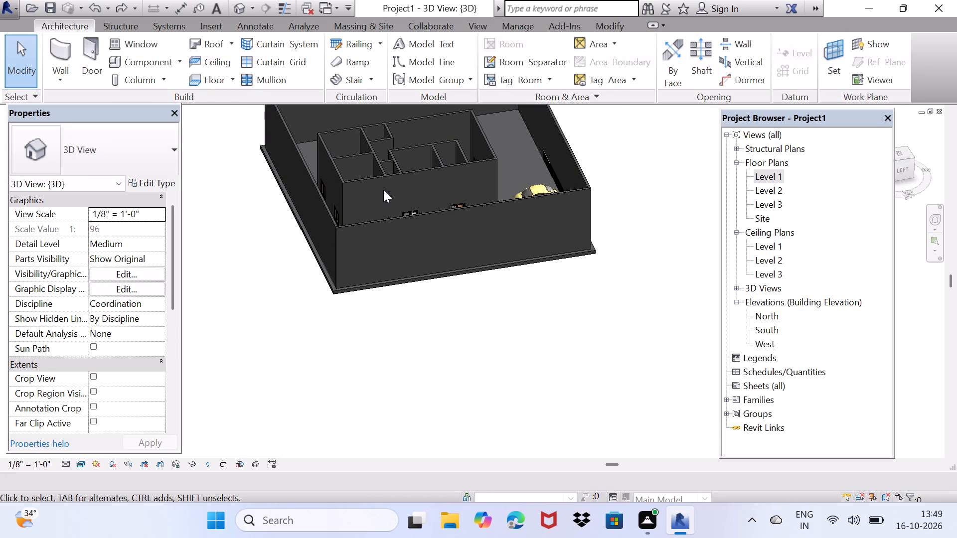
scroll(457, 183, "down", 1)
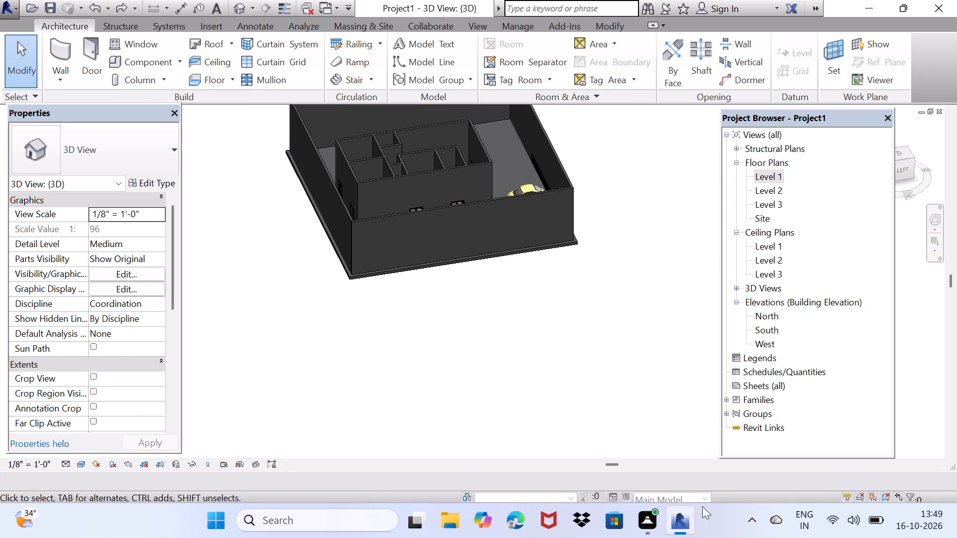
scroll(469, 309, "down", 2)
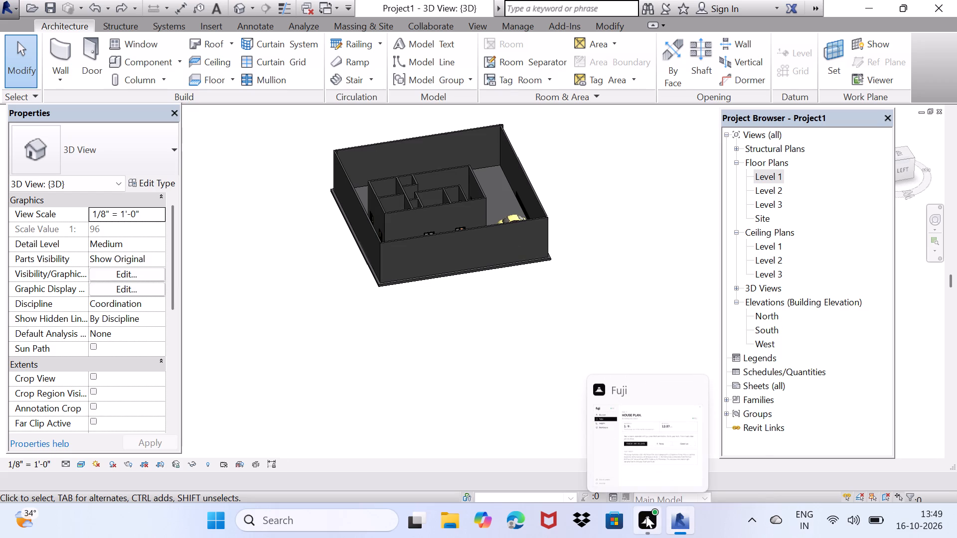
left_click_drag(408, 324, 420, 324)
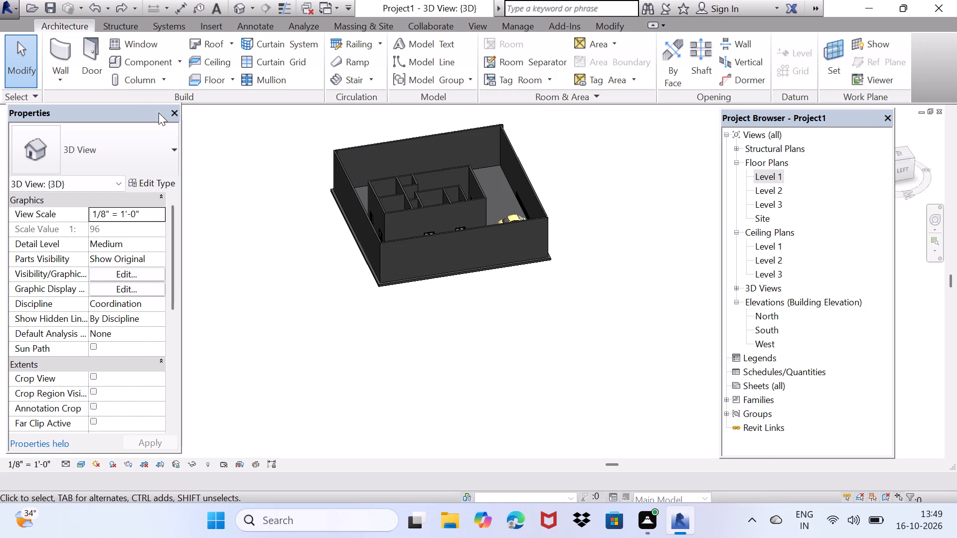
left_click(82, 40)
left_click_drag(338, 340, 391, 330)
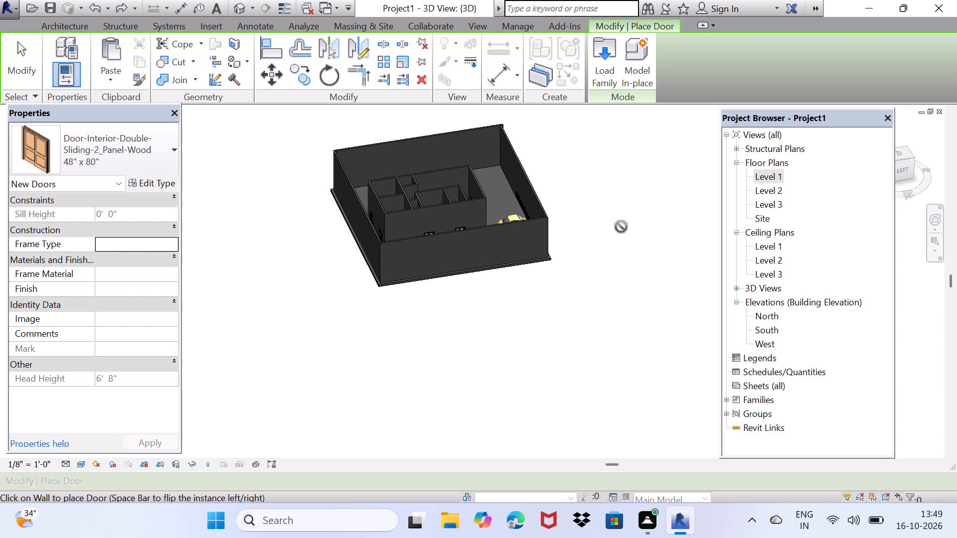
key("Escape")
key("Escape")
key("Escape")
Move the floating Project Browser clear of the ViewCube.
left_click_drag(839, 117, 810, 218)
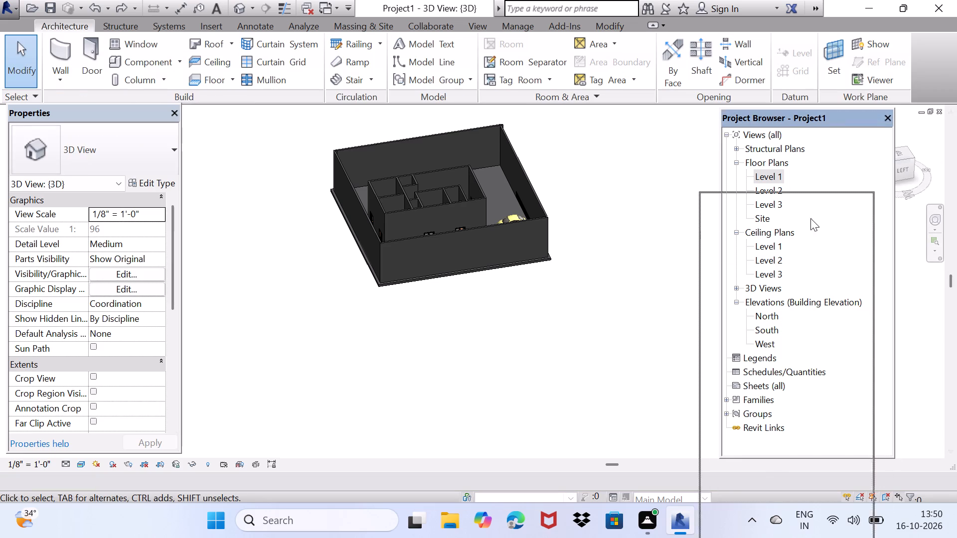
left_click_drag(810, 218, 803, 240)
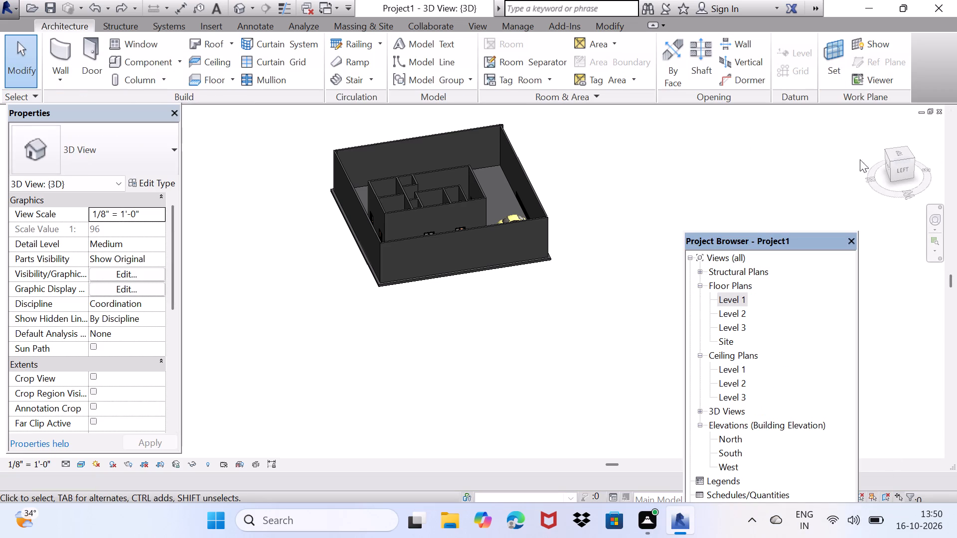
Examine the walled plot and house in 3D from the top and front, finishing on the top view with north up.
left_click(904, 156)
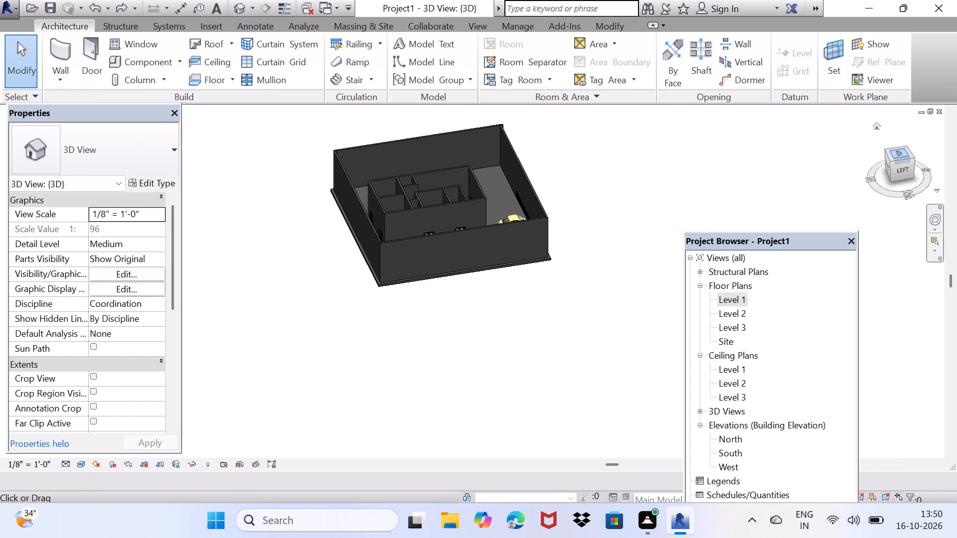
left_click(904, 153)
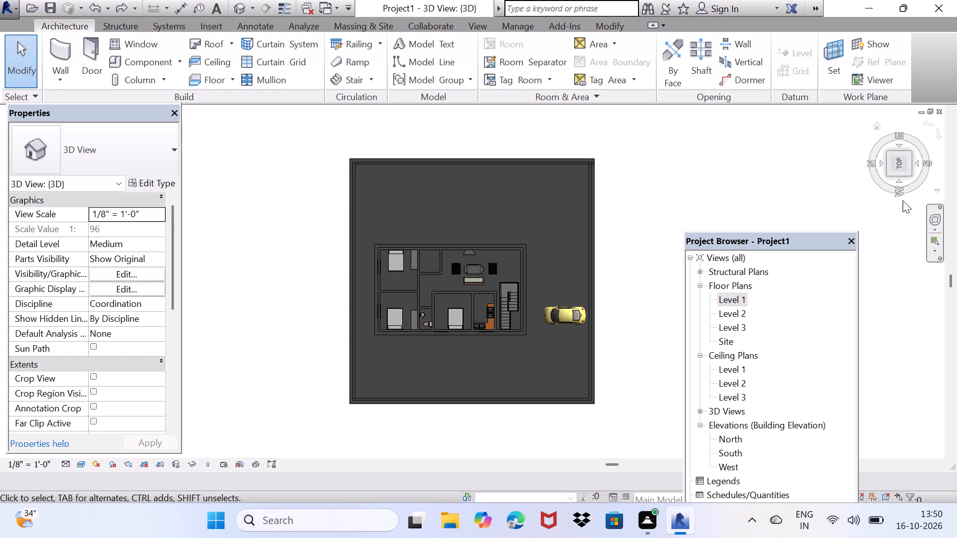
left_click(920, 164)
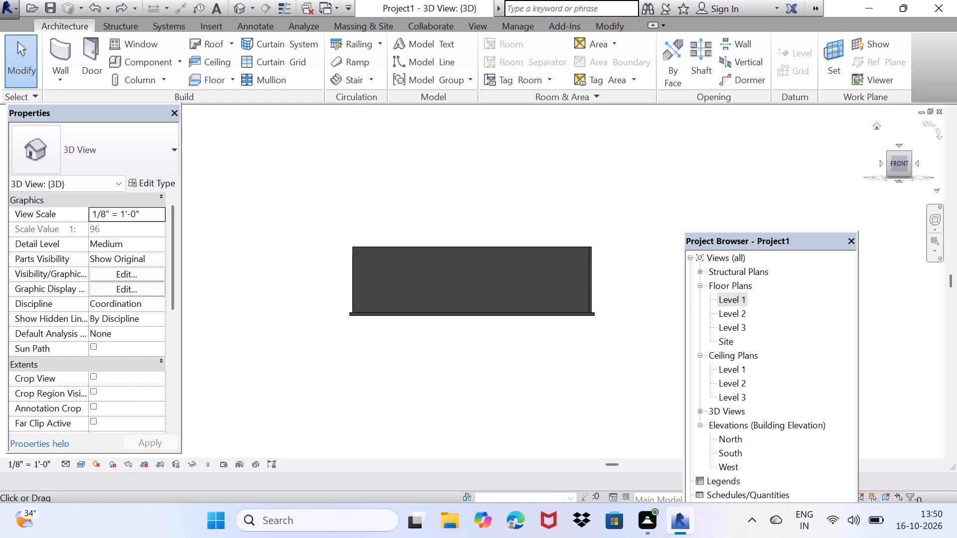
left_click(900, 145)
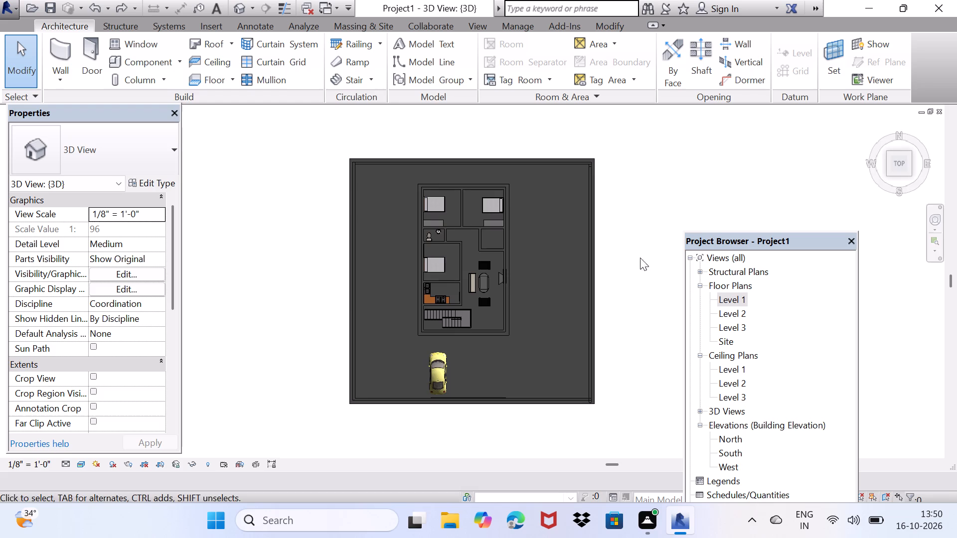
scroll(363, 353, "up", 3)
middle_click_drag(469, 278, 301, 329)
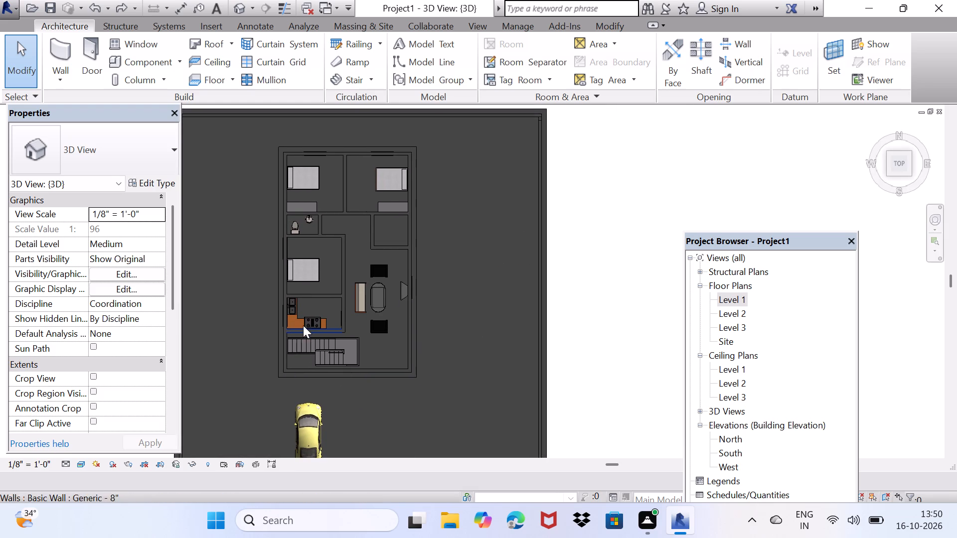
scroll(307, 314, "up", 2)
middle_click_drag(317, 302, 331, 308)
middle_click_drag(331, 301, 313, 313)
scroll(313, 314, "down", 1)
middle_click_drag(311, 314, 326, 282)
scroll(326, 282, "down", 2)
middle_click_drag(325, 283, 326, 293)
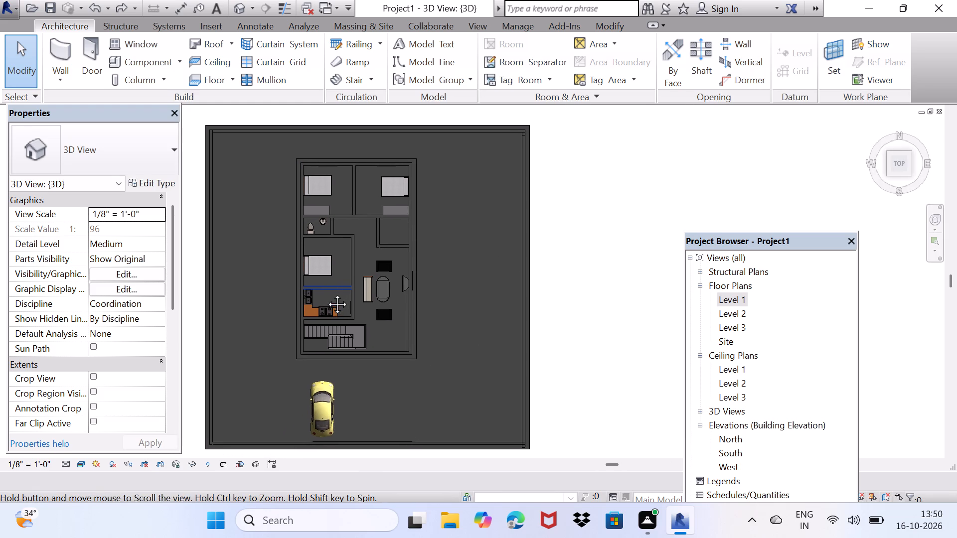
middle_click_drag(326, 293, 327, 292)
Save the project as "house plane" in Project Files (*.rvt) format in the US Imperial folder.
key("ctrl+s")
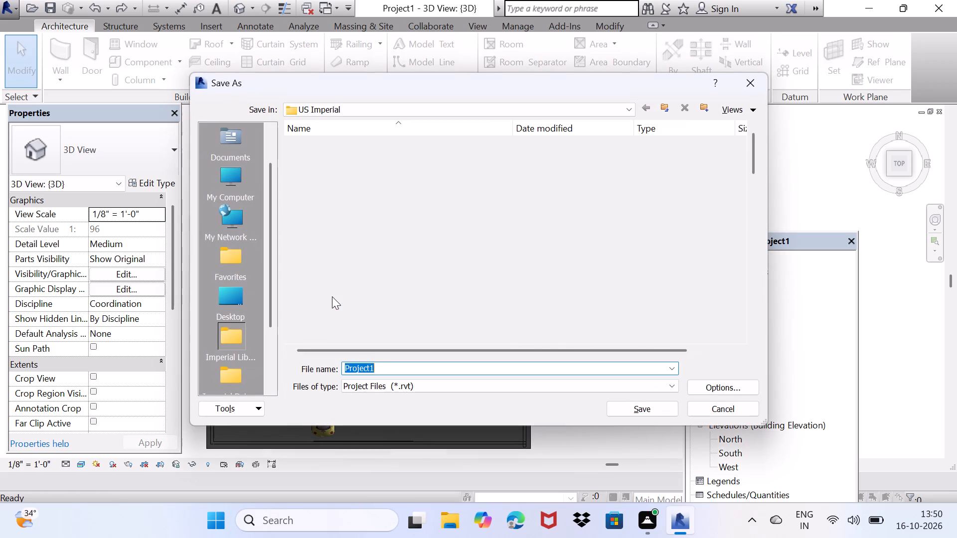
left_click(386, 371)
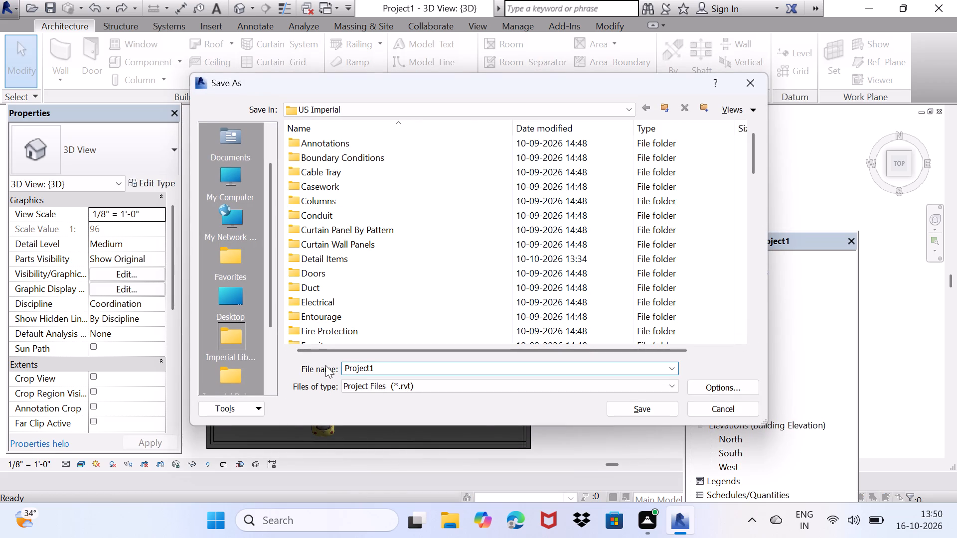
key("BackSpace")
key("BackSpace")
key("BackSpace")
key("BackSpace")
key("BackSpace")
key("BackSpace")
key("BackSpace")
key("BackSpace")
key("BackSpace")
key("BackSpace")
type("house")
key("space")
type("plane")
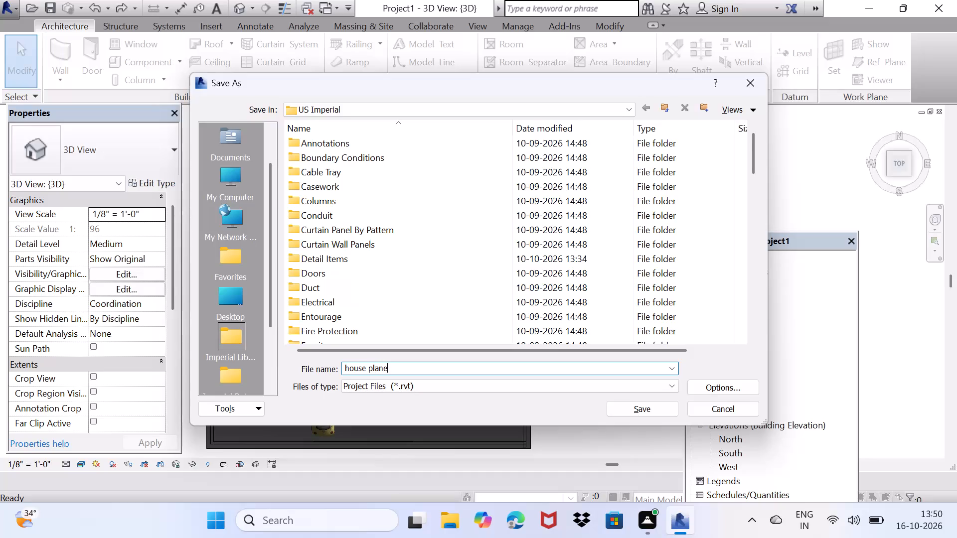
left_click(657, 412)
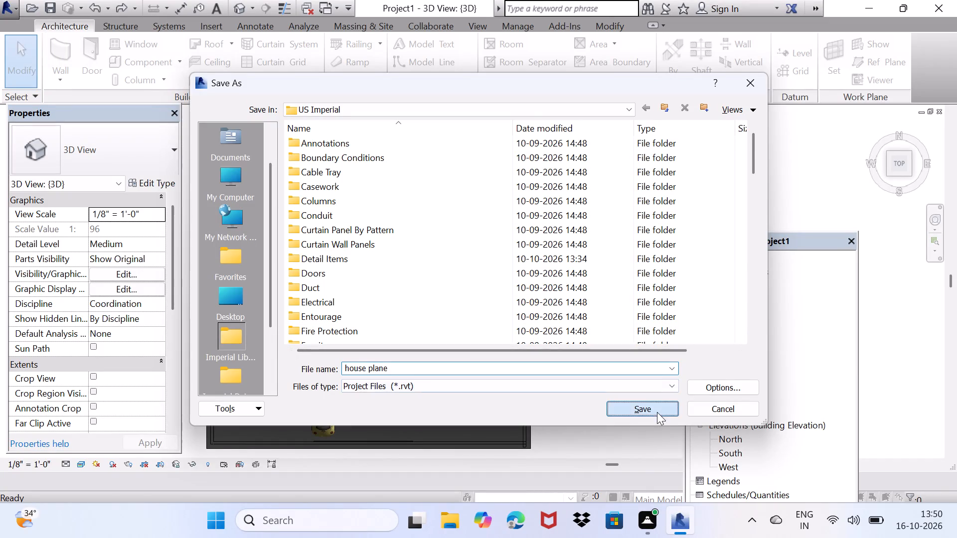